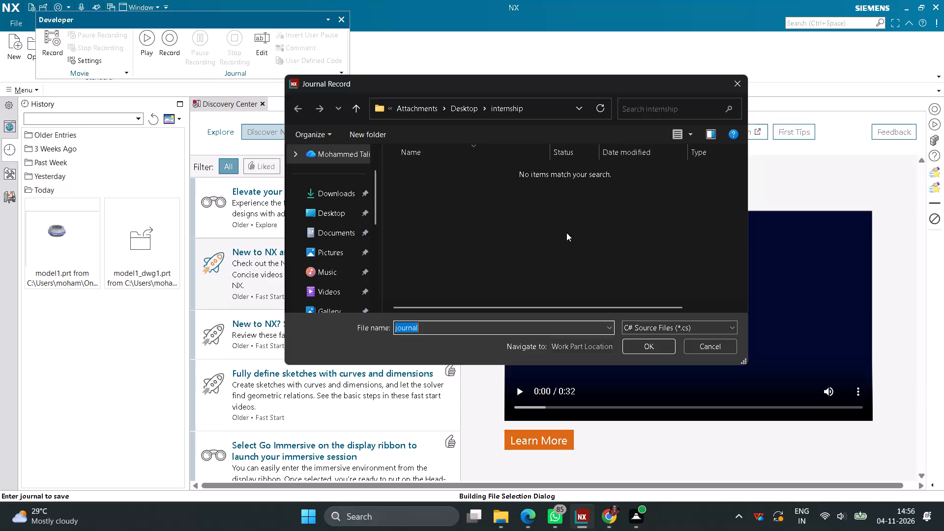
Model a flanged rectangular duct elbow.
Start recording a C# journal named journal in the internship folder.
{"action": "left_click", "coordinate": [644, 348]}
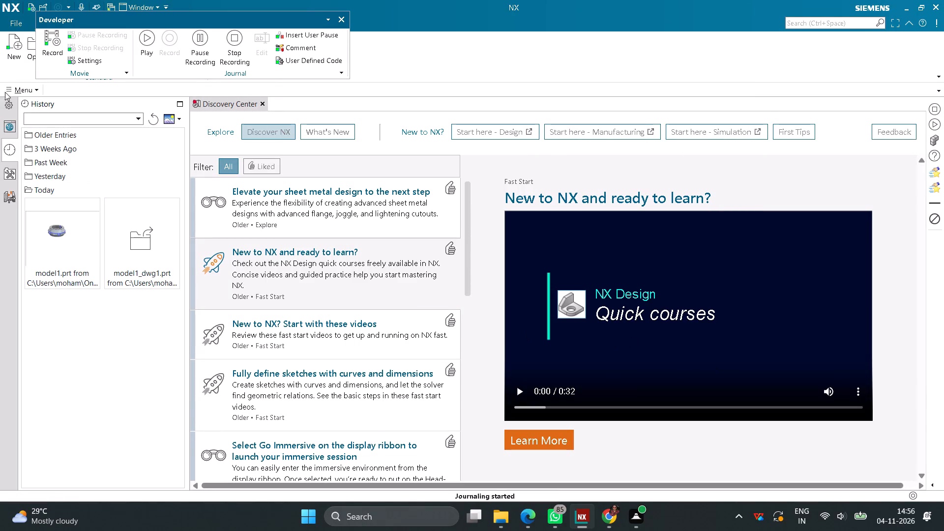
Create a new millimetre part model1.prt from the Model template in the internship folder.
{"action": "left_click", "coordinate": [16, 45]}
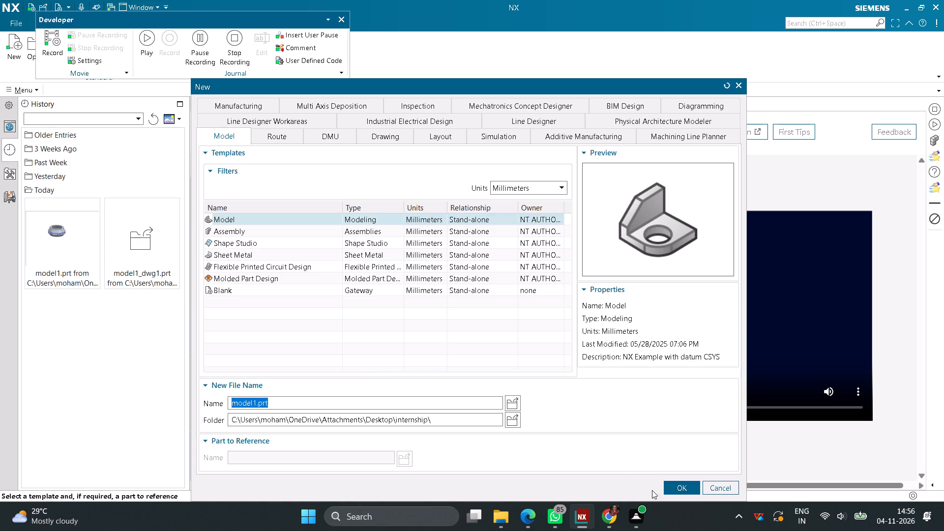
{"action": "left_click", "coordinate": [684, 488]}
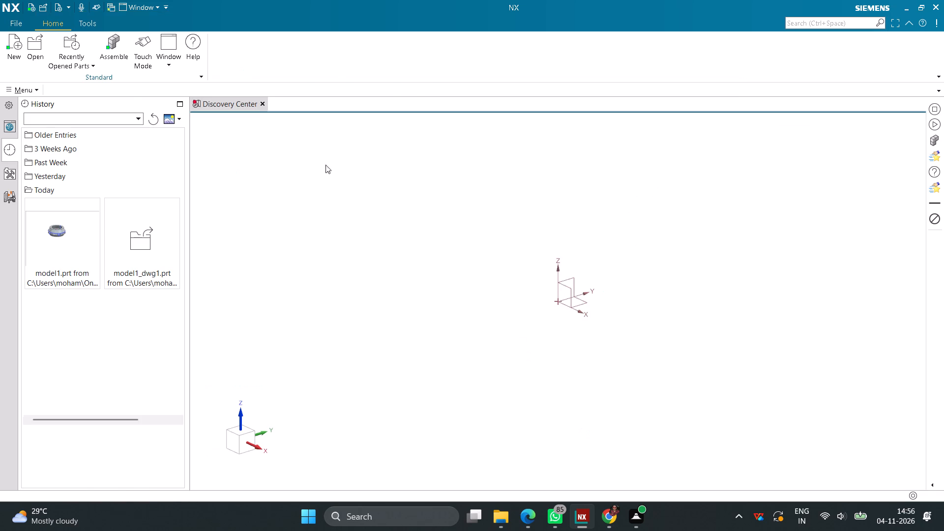
Create a sketch on the Front principal plane.
{"action": "left_click", "coordinate": [44, 51]}
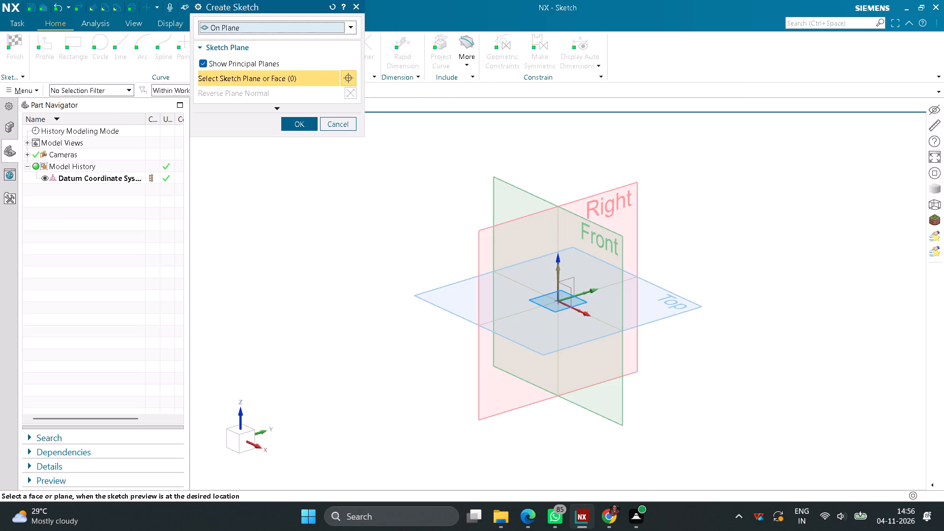
{"action": "left_click", "coordinate": [621, 413]}
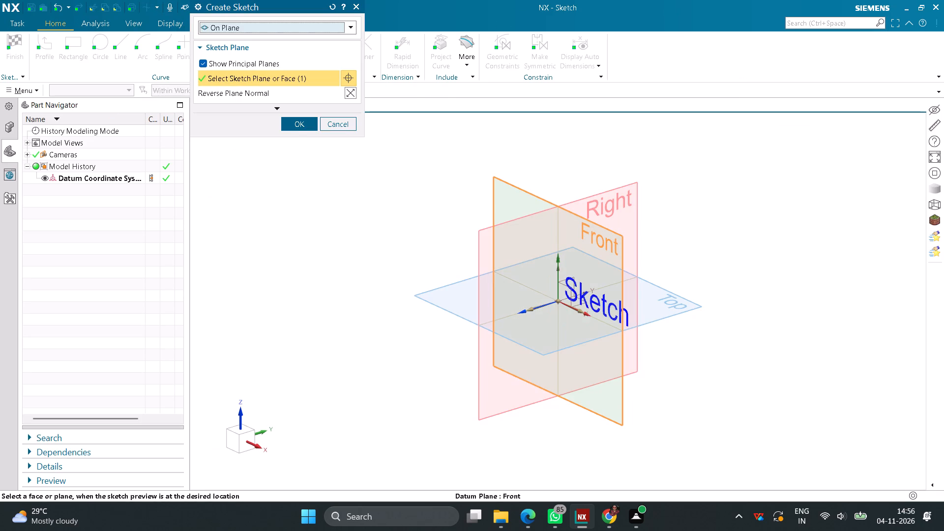
{"action": "left_click", "coordinate": [302, 129]}
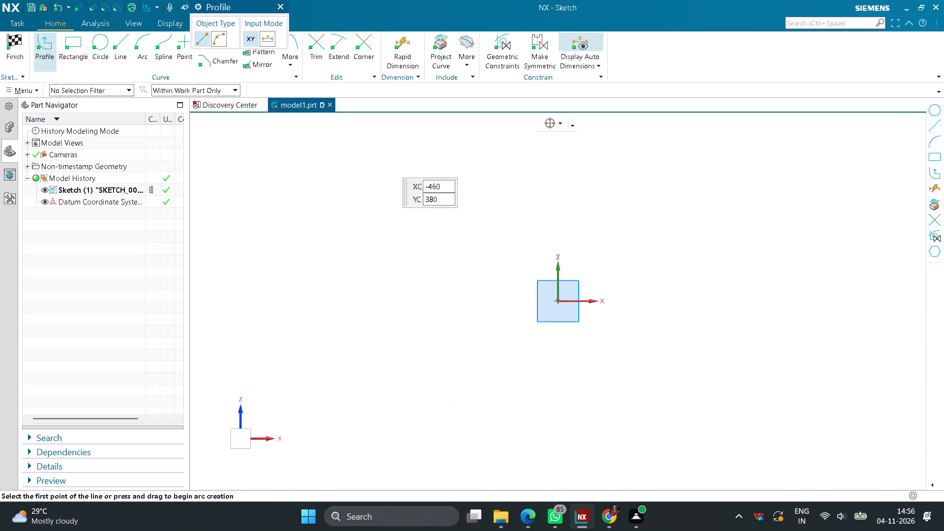
Sketch a vertical line about 170 mm long on the Z axis, starting about 70 mm above the origin and passing through it.
{"action": "left_click", "coordinate": [113, 41]}
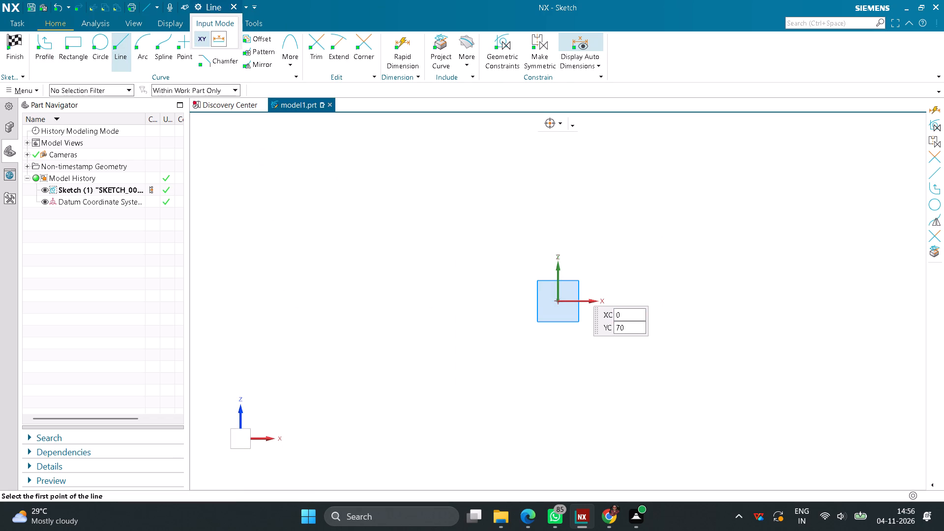
{"action": "left_click", "coordinate": [559, 271]}
{"action": "left_click", "coordinate": [561, 344]}
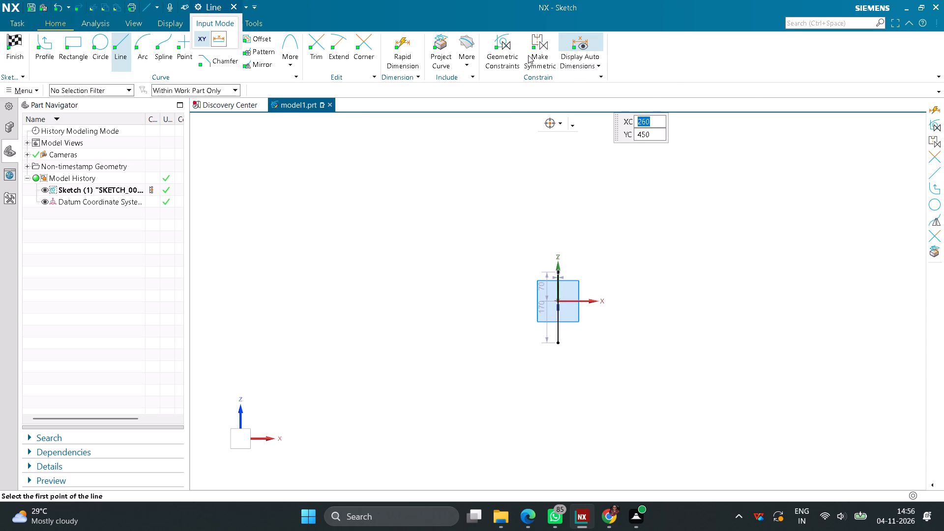
Make the vertical line's two endpoints symmetric about the horizontal X axis.
{"action": "left_click", "coordinate": [540, 51]}
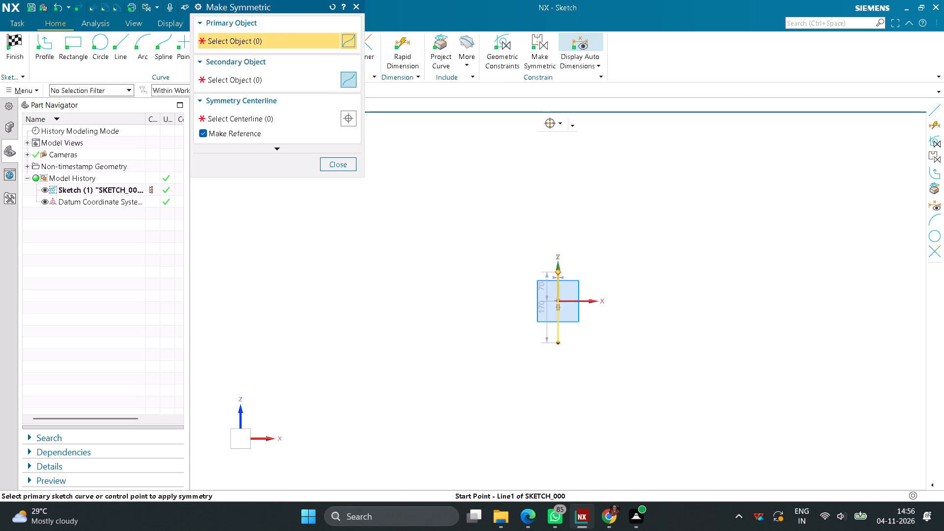
{"action": "left_click", "coordinate": [560, 273]}
{"action": "left_click", "coordinate": [561, 344]}
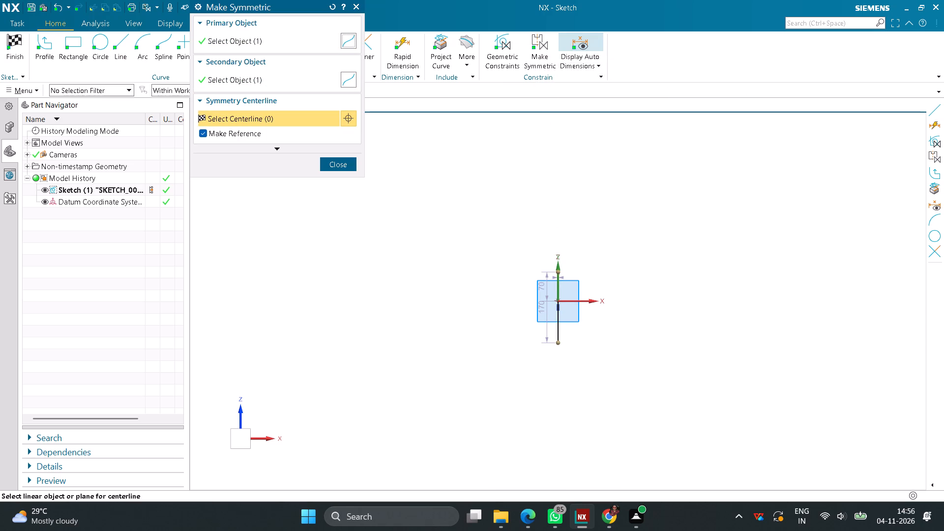
{"action": "left_click", "coordinate": [591, 300]}
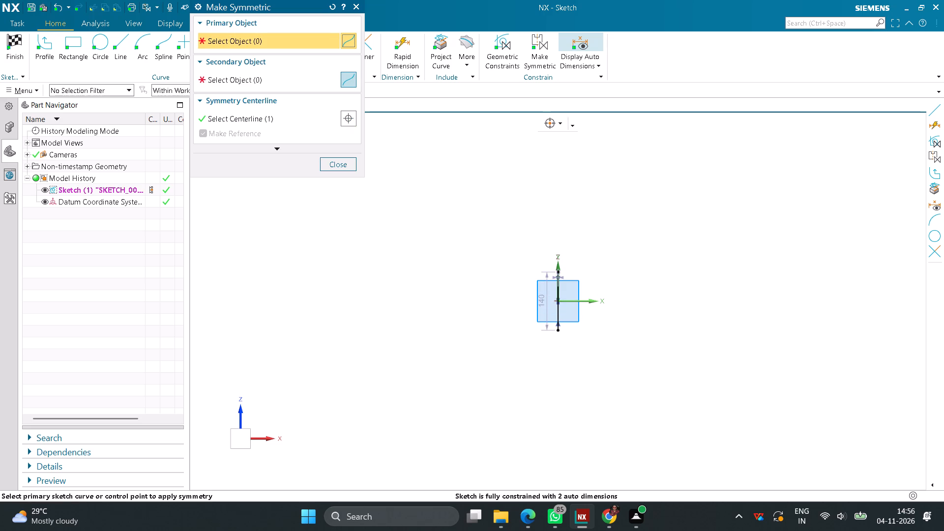
{"action": "left_click", "coordinate": [345, 163]}
Set the vertical line's length dimension to 24 mm.
{"action": "scroll", "coordinate": [603, 304], "scroll_direction": "up", "scroll_amount": 2}
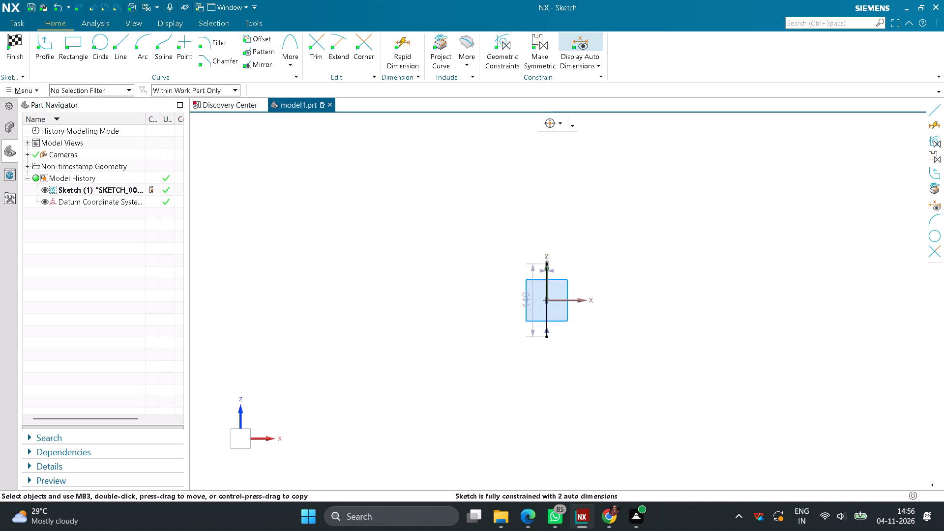
{"action": "double_click", "coordinate": [502, 295]}
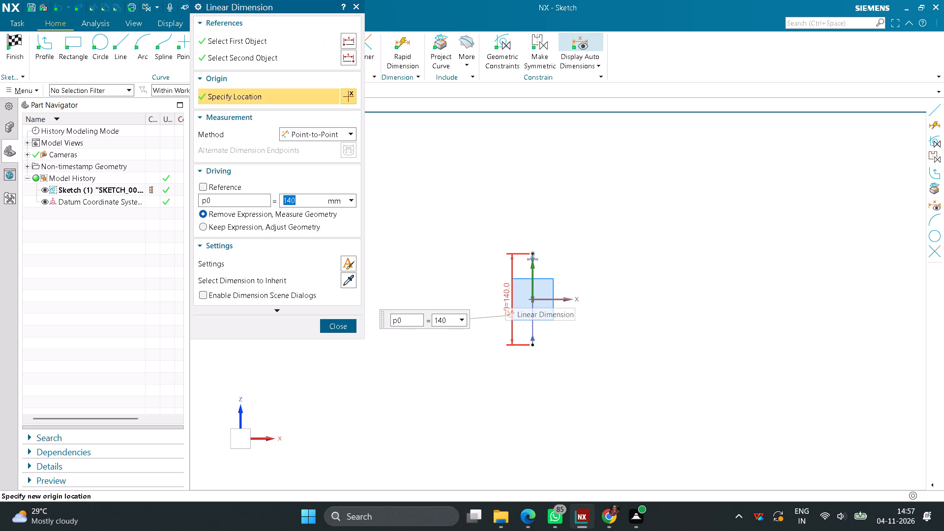
{"action": "type", "text": "24"}
{"action": "key", "text": "Return"}
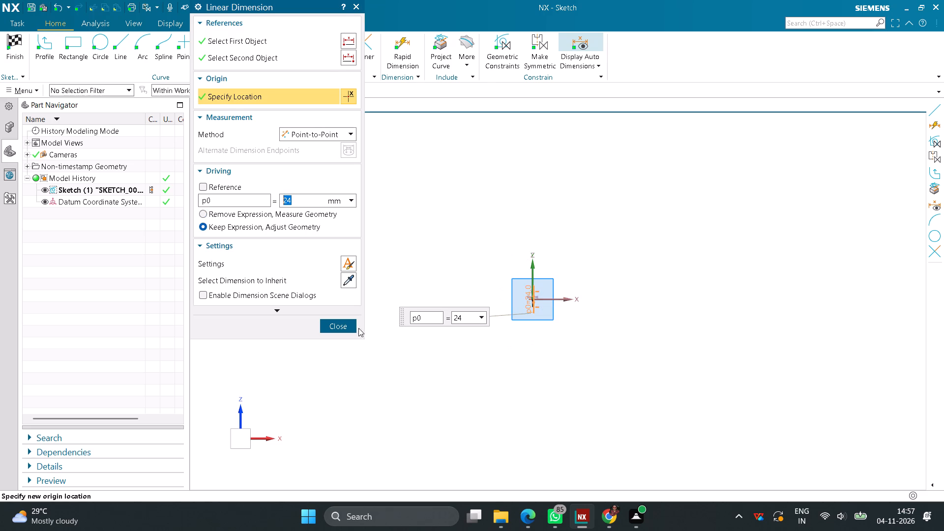
{"action": "left_click", "coordinate": [348, 326]}
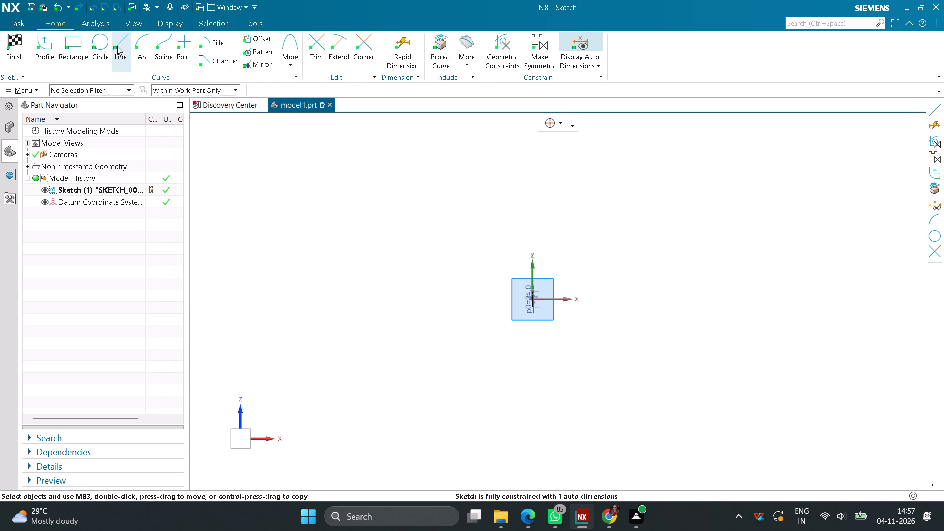
Sketch a 24 mm horizontal line starting about 130 mm right of and 155 mm below the origin.
{"action": "left_click", "coordinate": [112, 51]}
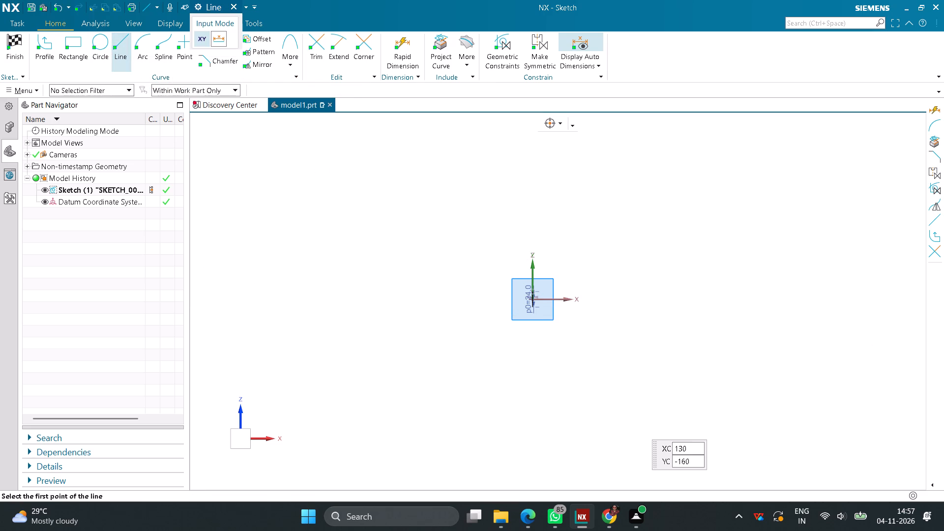
{"action": "left_click", "coordinate": [619, 402]}
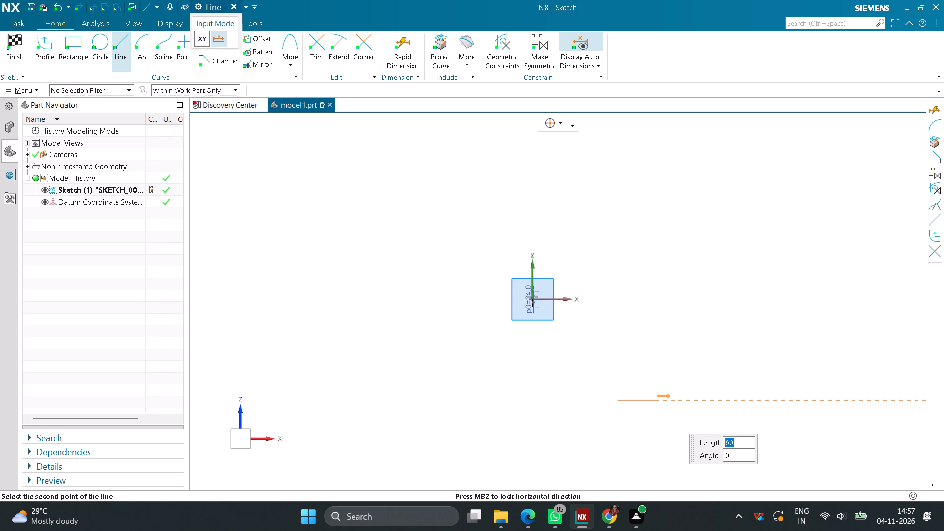
{"action": "type", "text": "24"}
{"action": "key", "text": "Return"}
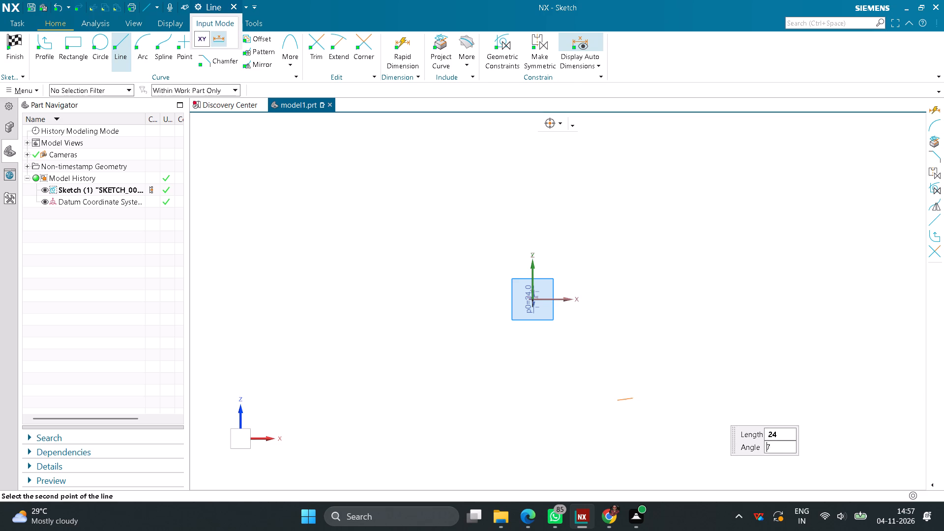
{"action": "left_click", "coordinate": [694, 399]}
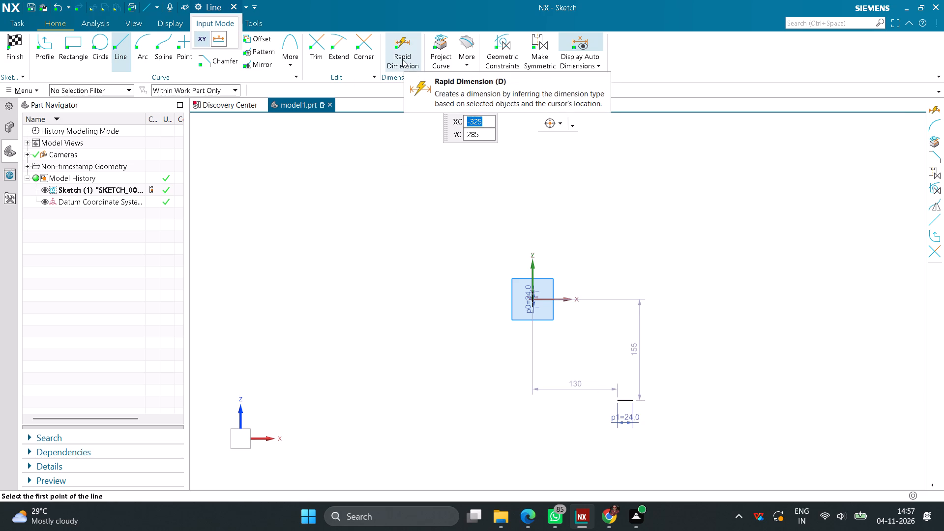
{"action": "middle_click", "coordinate": [664, 332]}
{"action": "double_click", "coordinate": [641, 347]}
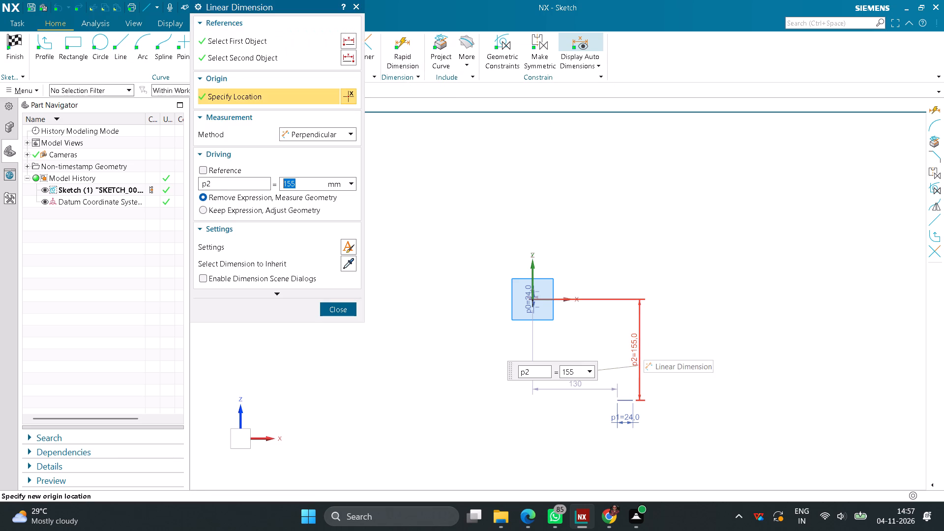
{"action": "key", "text": "Escape"}
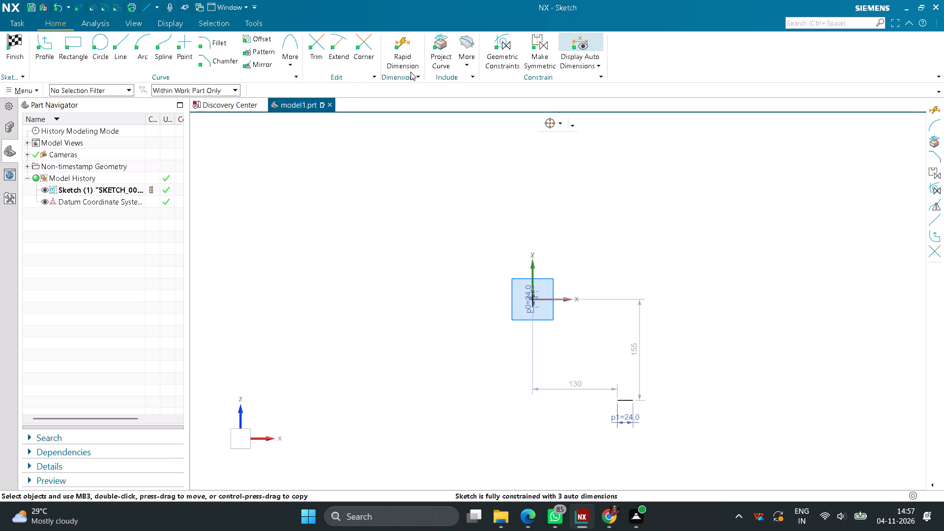
Dimension the horizontal distance from the vertical line to the right end of the lower horizontal line as 65-5-3 (57 mm).
{"action": "left_click", "coordinate": [402, 56]}
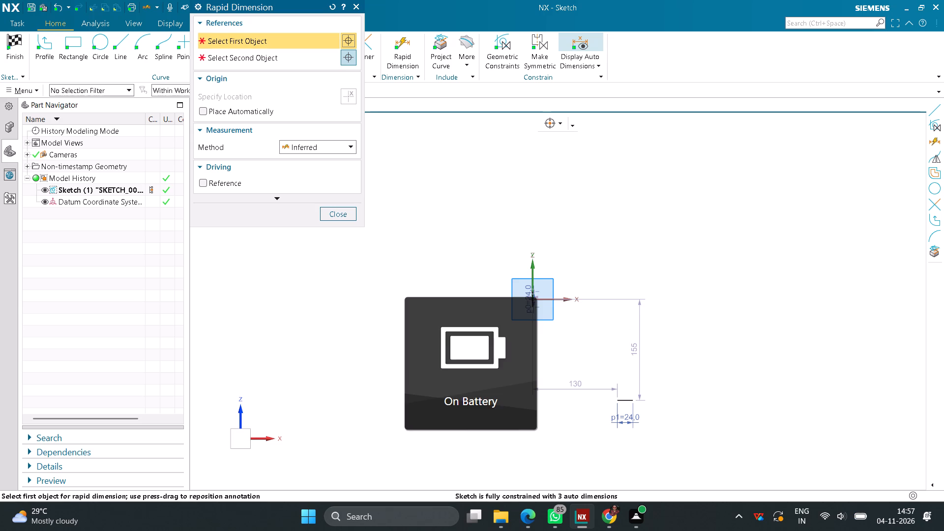
{"action": "scroll", "coordinate": [529, 288], "scroll_direction": "up", "scroll_amount": 4}
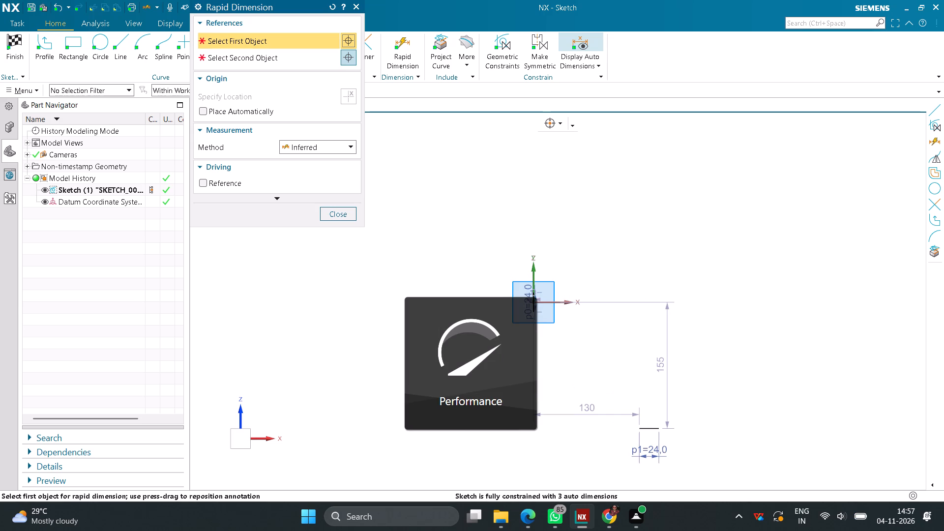
{"action": "scroll", "coordinate": [557, 286], "scroll_direction": "up", "scroll_amount": 5}
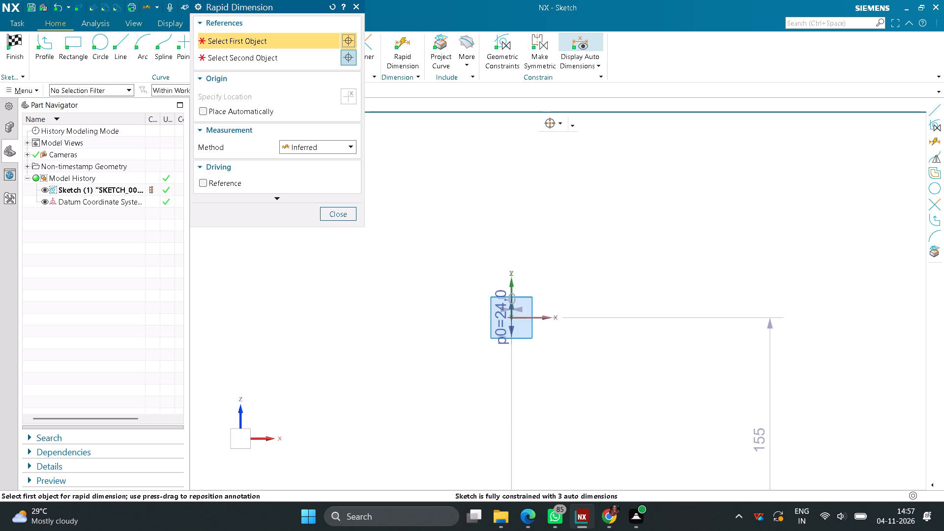
{"action": "scroll", "coordinate": [557, 286], "scroll_direction": "up", "scroll_amount": 4}
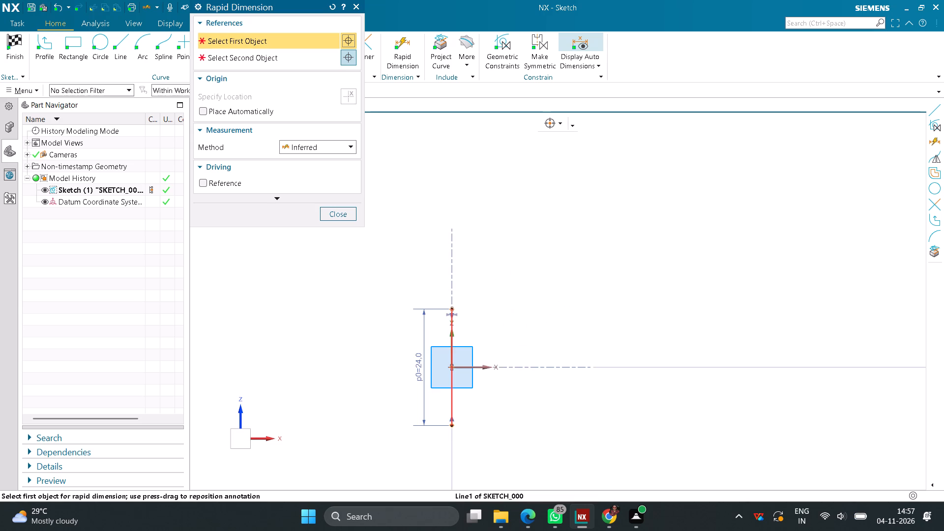
{"action": "left_click", "coordinate": [448, 324]}
{"action": "scroll", "coordinate": [612, 344], "scroll_direction": "down", "scroll_amount": 10}
{"action": "scroll", "coordinate": [649, 374], "scroll_direction": "down", "scroll_amount": 8}
{"action": "scroll", "coordinate": [696, 431], "scroll_direction": "up", "scroll_amount": 5}
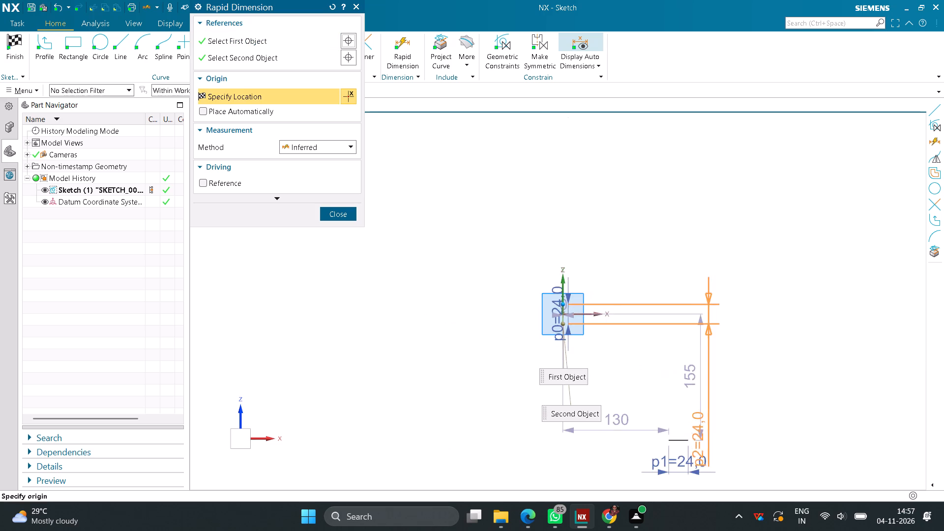
{"action": "left_click", "coordinate": [688, 442]}
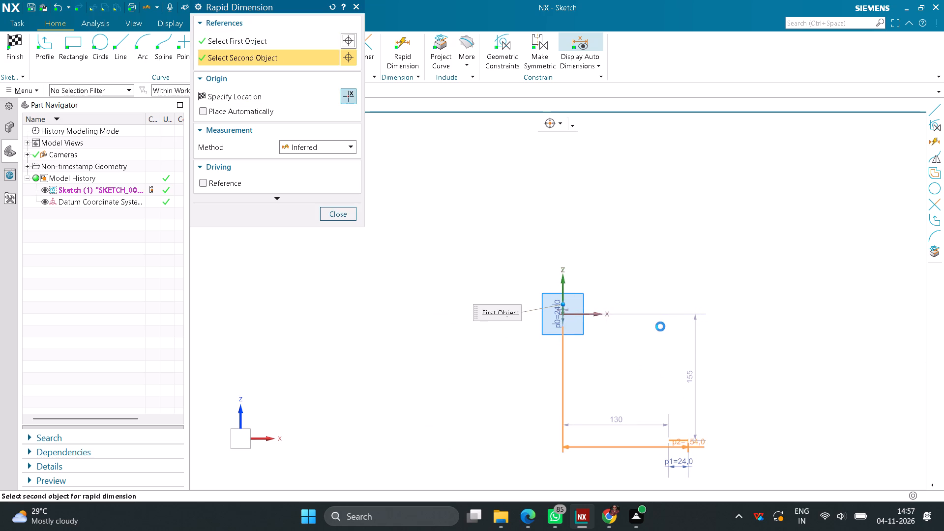
{"action": "left_click", "coordinate": [650, 284]}
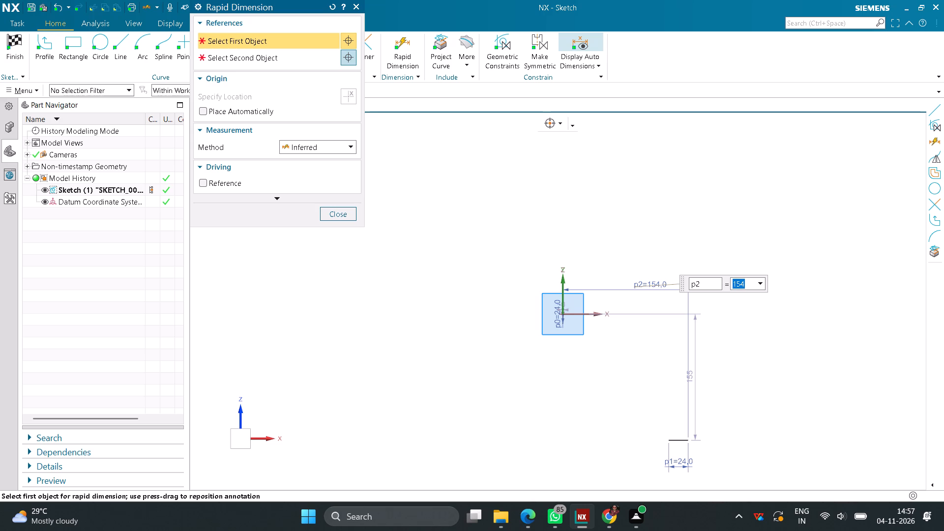
{"action": "type", "text": "65-7"}
{"action": "key", "text": "BackSpace"}
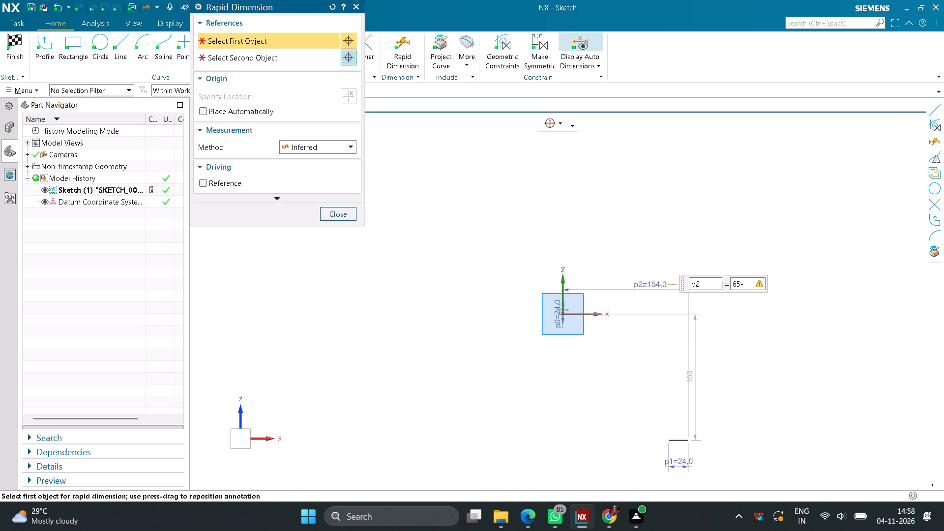
{"action": "key", "text": "minus"}
{"action": "key", "text": "BackSpace"}
{"action": "key", "text": "5"}
{"action": "type", "text": "-3"}
{"action": "key", "text": "Return"}
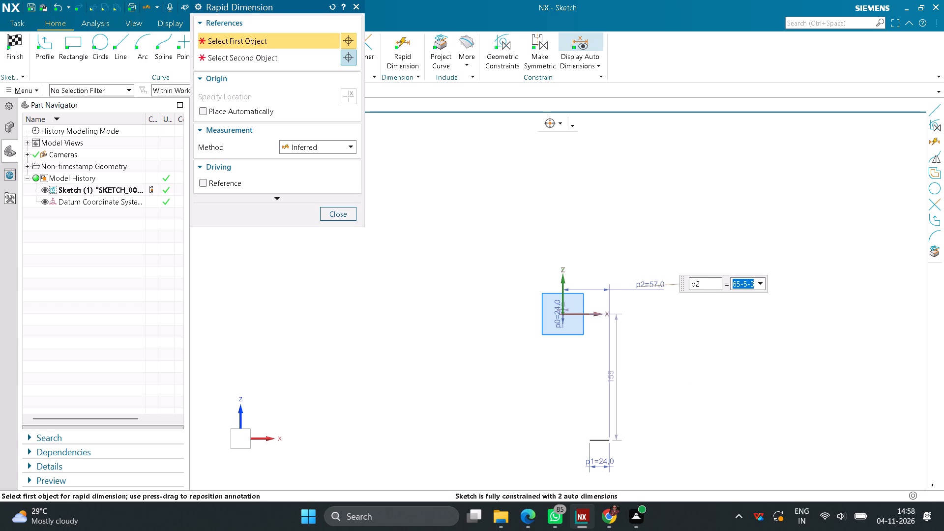
{"action": "left_click", "coordinate": [333, 212]}
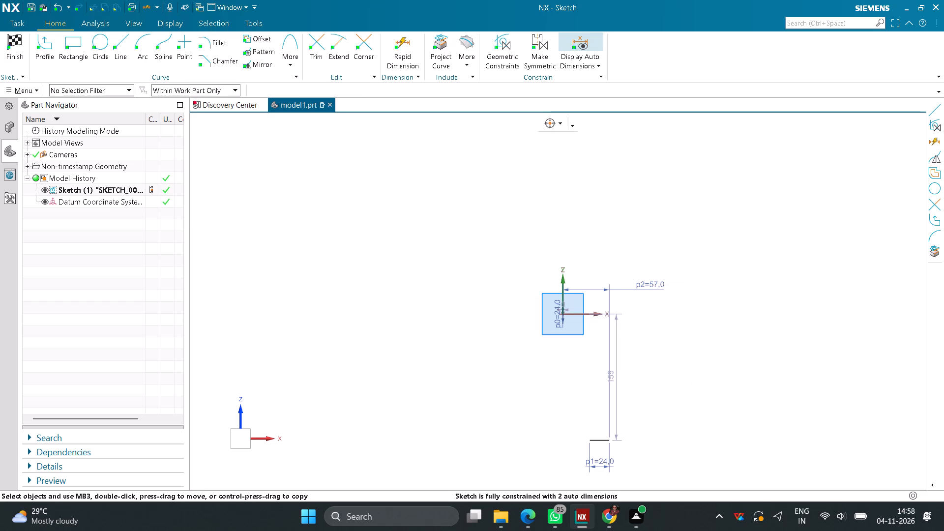
Dimension the vertical distance from the vertical line's upper endpoint to the lower horizontal line as 75-13 (62 mm).
{"action": "left_click", "coordinate": [398, 51]}
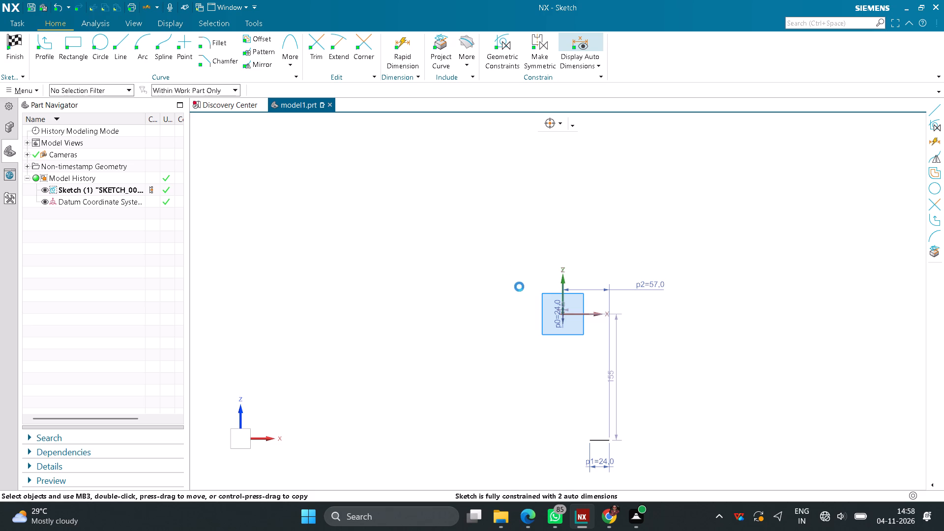
{"action": "scroll", "coordinate": [565, 287], "scroll_direction": "up", "scroll_amount": 7}
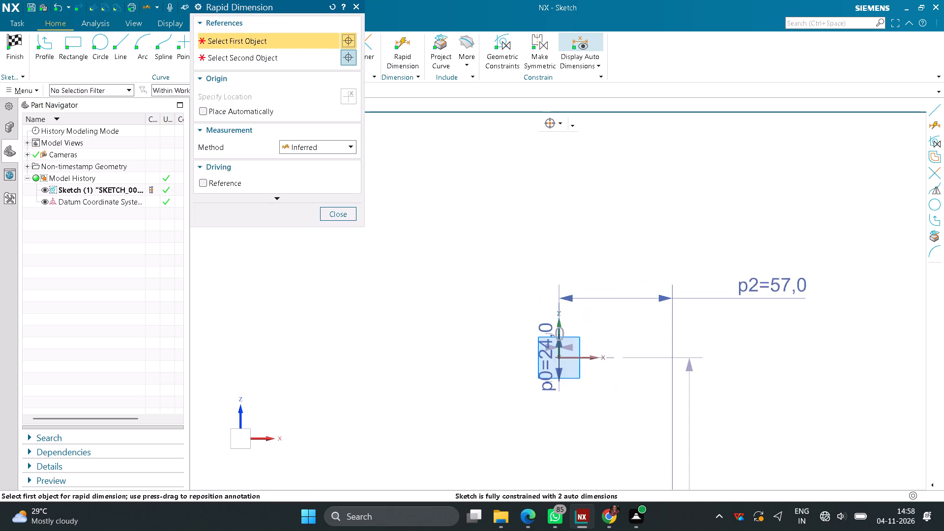
{"action": "scroll", "coordinate": [569, 294], "scroll_direction": "up", "scroll_amount": 6}
{"action": "left_click", "coordinate": [537, 383]}
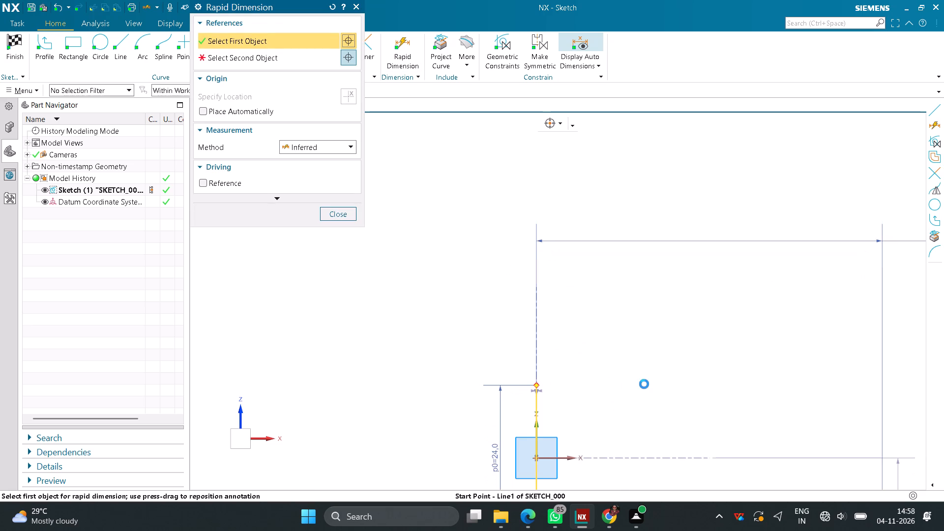
{"action": "scroll", "coordinate": [654, 383], "scroll_direction": "down", "scroll_amount": 19}
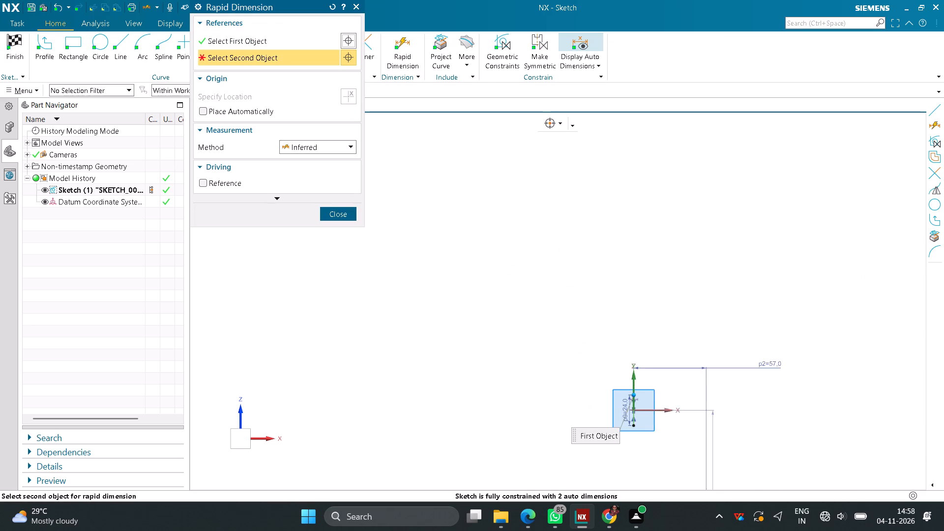
{"action": "scroll", "coordinate": [665, 420], "scroll_direction": "down", "scroll_amount": 7}
{"action": "middle_click_drag", "start_coordinate": [668, 446], "coordinate": [659, 429]}
{"action": "right_click_drag", "start_coordinate": [668, 446], "coordinate": [659, 429]}
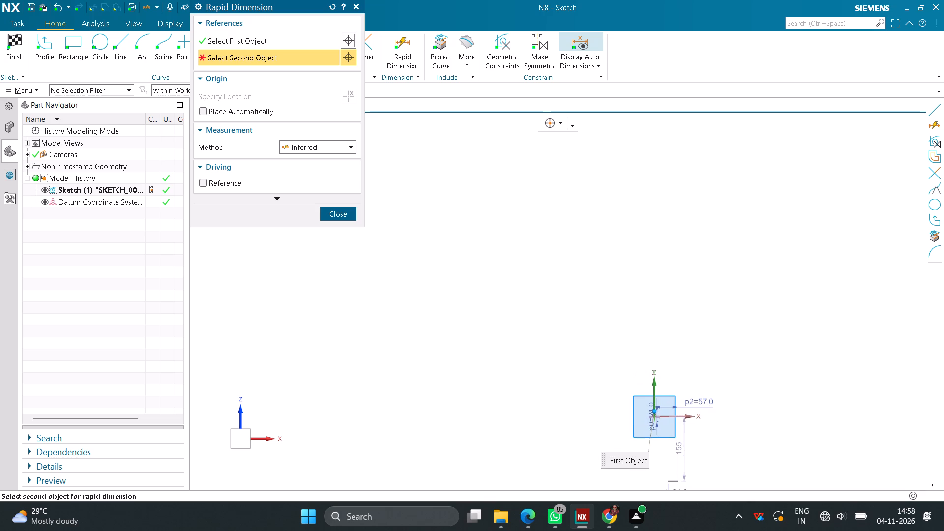
{"action": "right_click_drag", "start_coordinate": [659, 429], "coordinate": [626, 306]}
{"action": "middle_click_drag", "start_coordinate": [659, 429], "coordinate": [626, 306]}
{"action": "scroll", "coordinate": [665, 329], "scroll_direction": "up", "scroll_amount": 6}
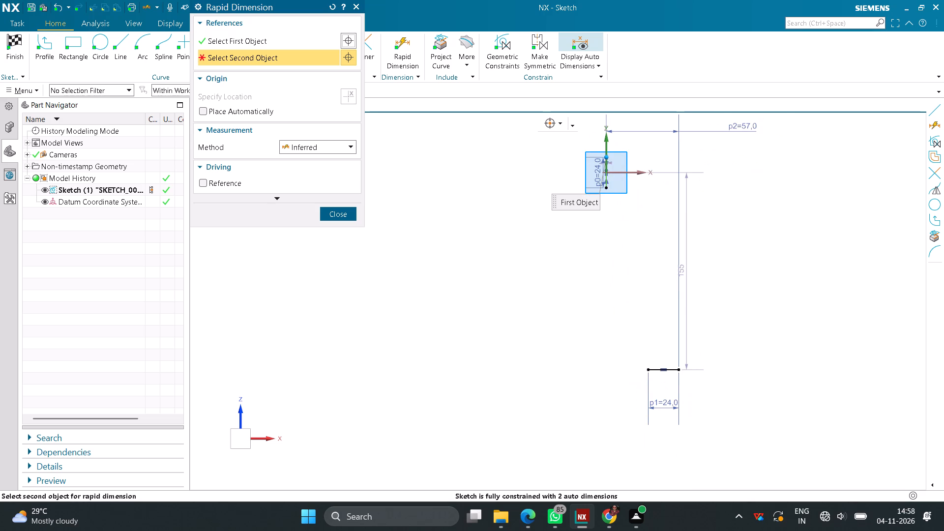
{"action": "left_click", "coordinate": [672, 370]}
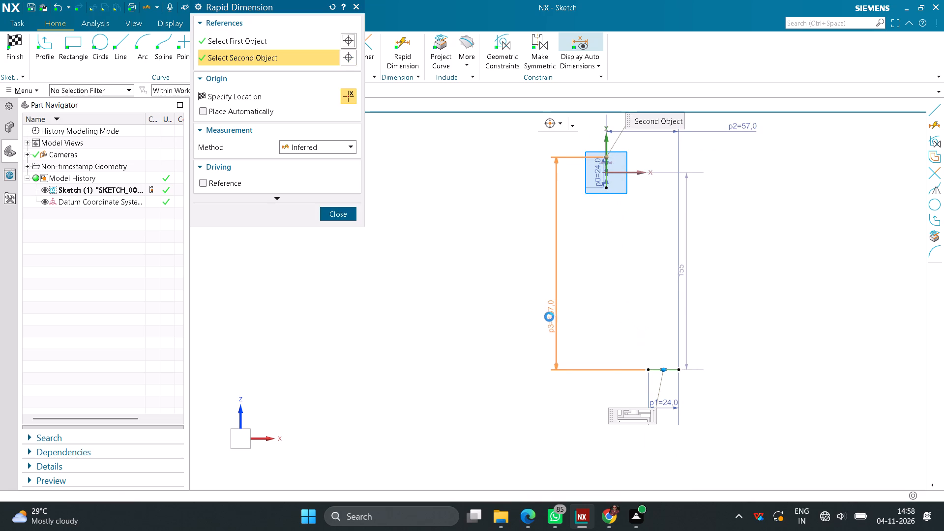
{"action": "left_click", "coordinate": [543, 317]}
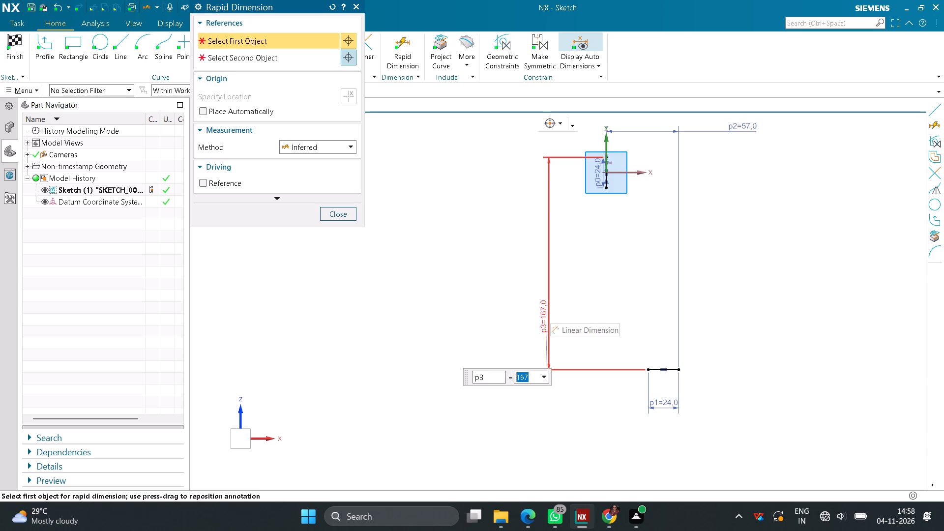
{"action": "type", "text": "75-"}
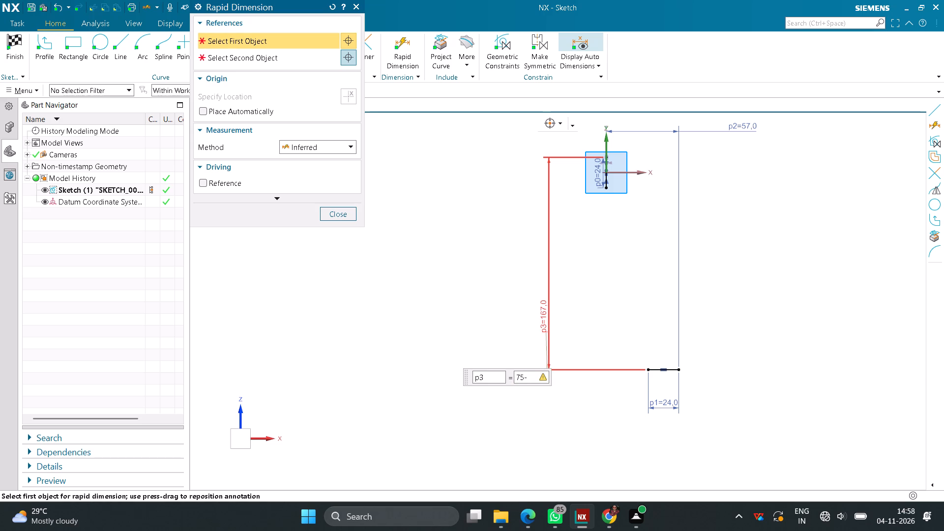
{"action": "key", "text": "1"}
{"action": "key", "text": "3"}
{"action": "key", "text": "minus"}
{"action": "key", "text": "BackSpace"}
{"action": "key", "text": "0"}
{"action": "key", "text": "BackSpace"}
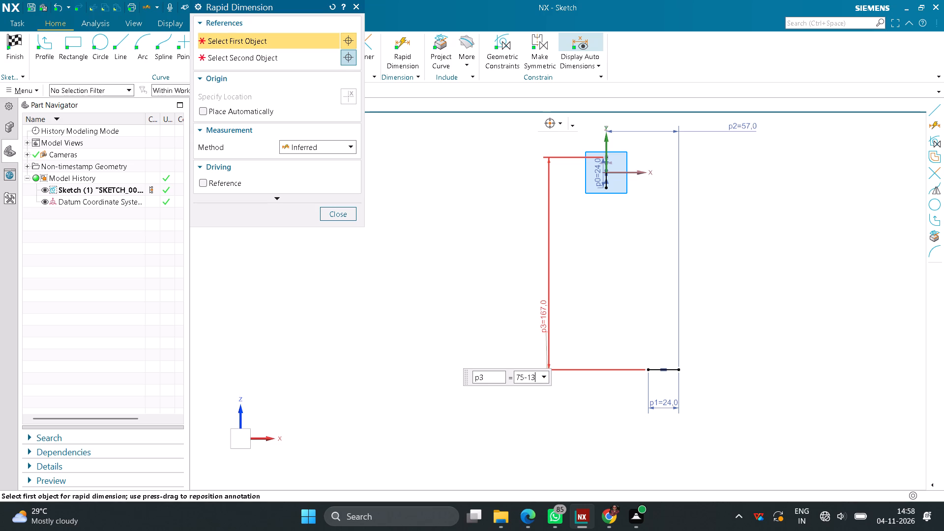
{"action": "key", "text": "Return"}
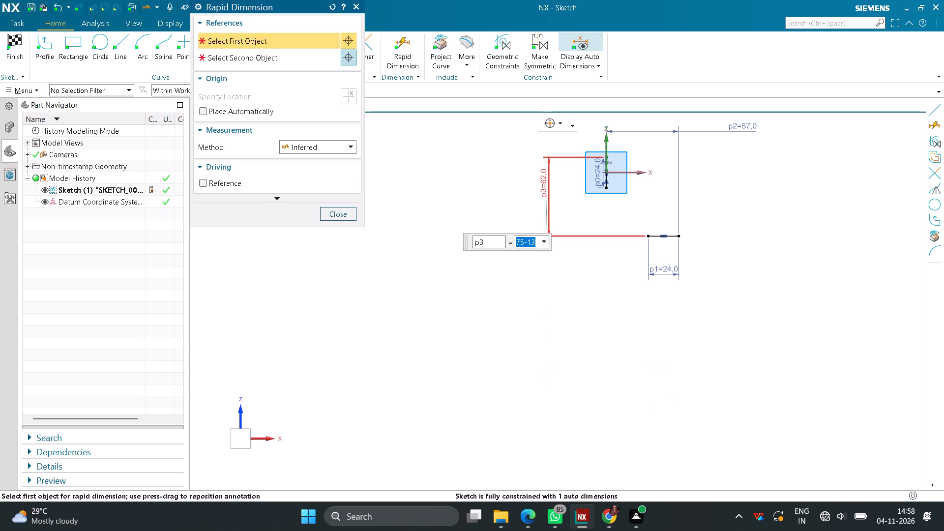
{"action": "left_click", "coordinate": [344, 214]}
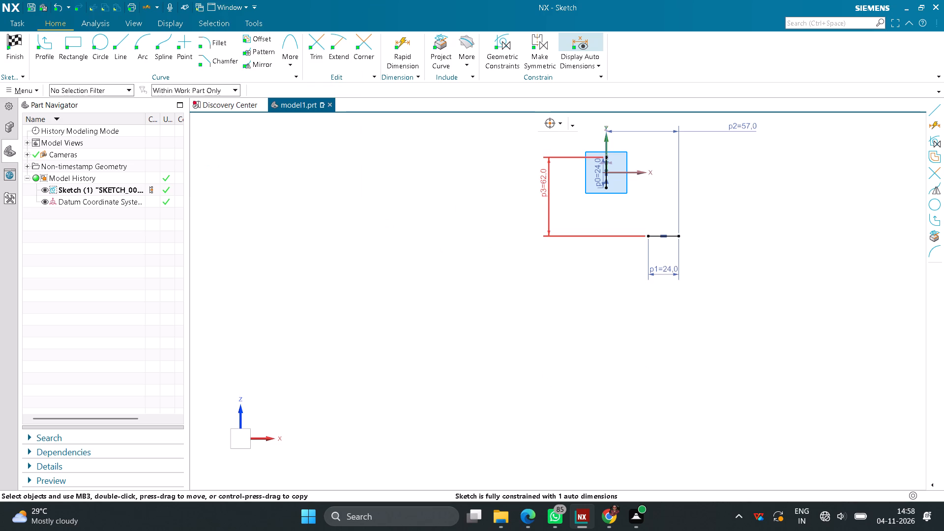
Draw a 33 mm radius arc from the vertical line's lower endpoint to the horizontal line's left end, bulging outward.
{"action": "left_click", "coordinate": [141, 48]}
{"action": "scroll", "coordinate": [647, 159], "scroll_direction": "up", "scroll_amount": 5}
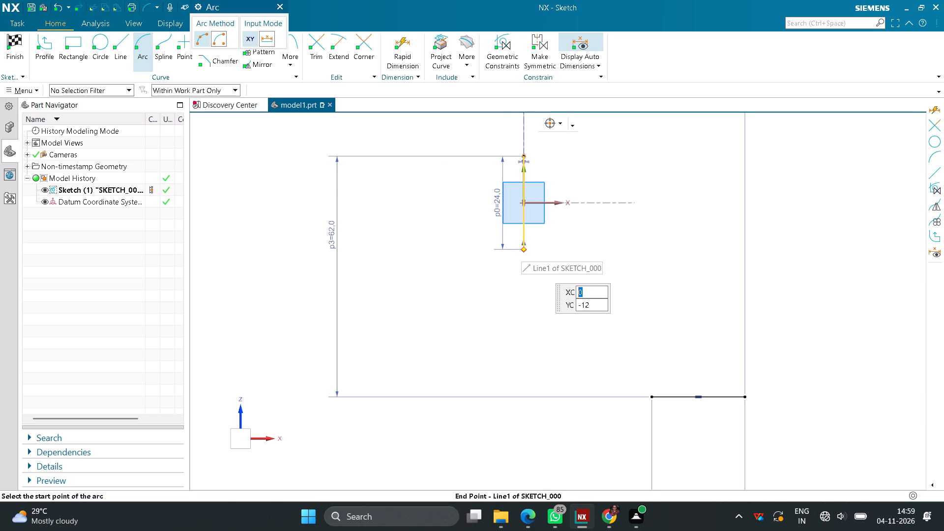
{"action": "left_click", "coordinate": [525, 249]}
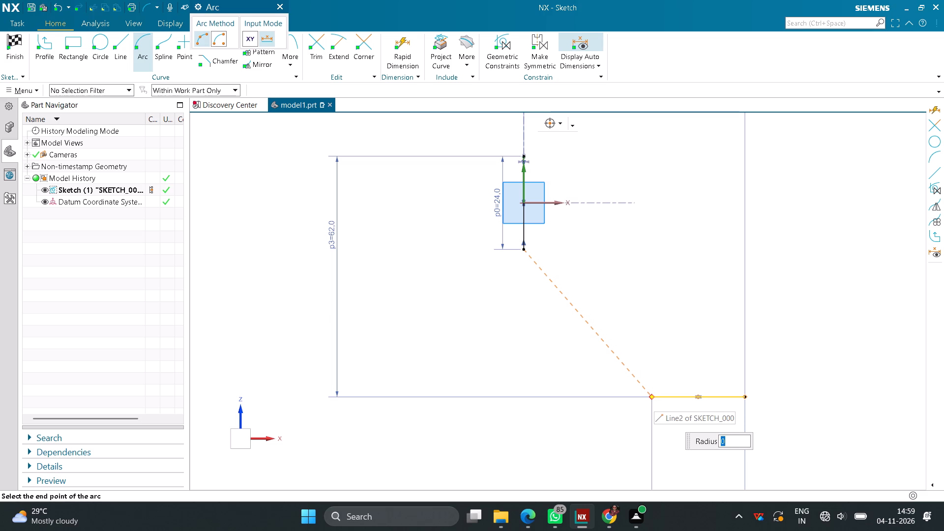
{"action": "left_click", "coordinate": [651, 398]}
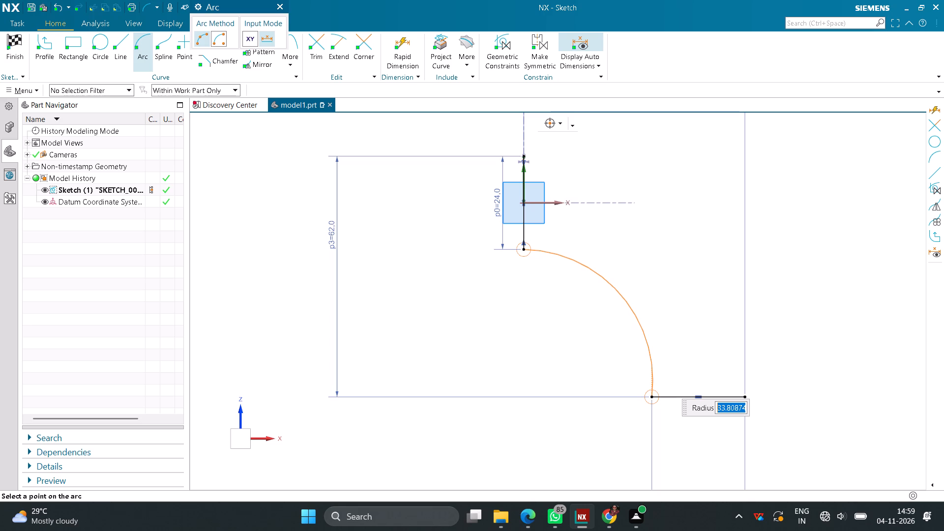
{"action": "type", "text": "33"}
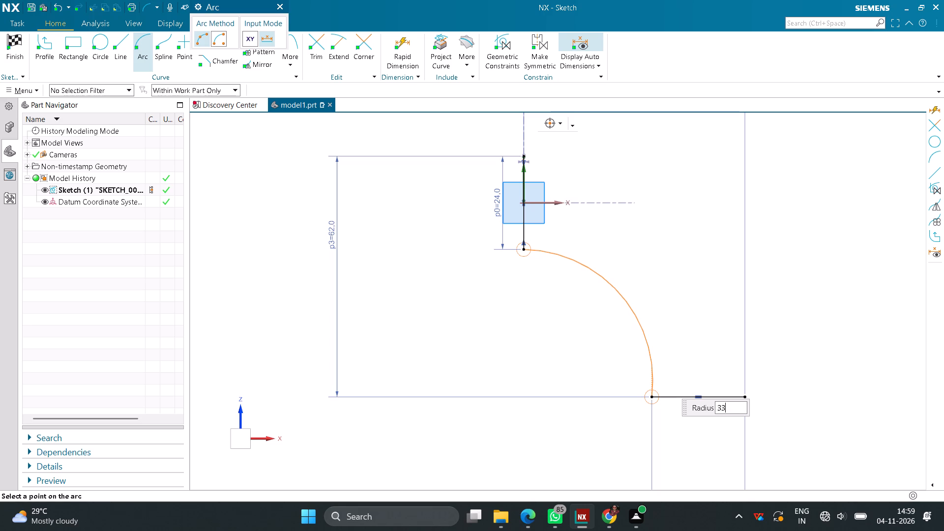
{"action": "key", "text": "Return"}
{"action": "key", "text": "Return"}
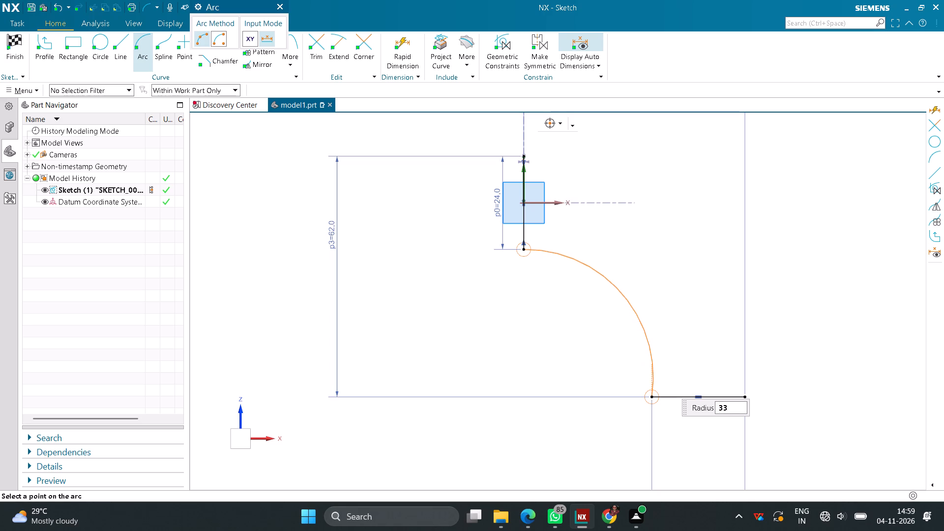
{"action": "left_click", "coordinate": [648, 364]}
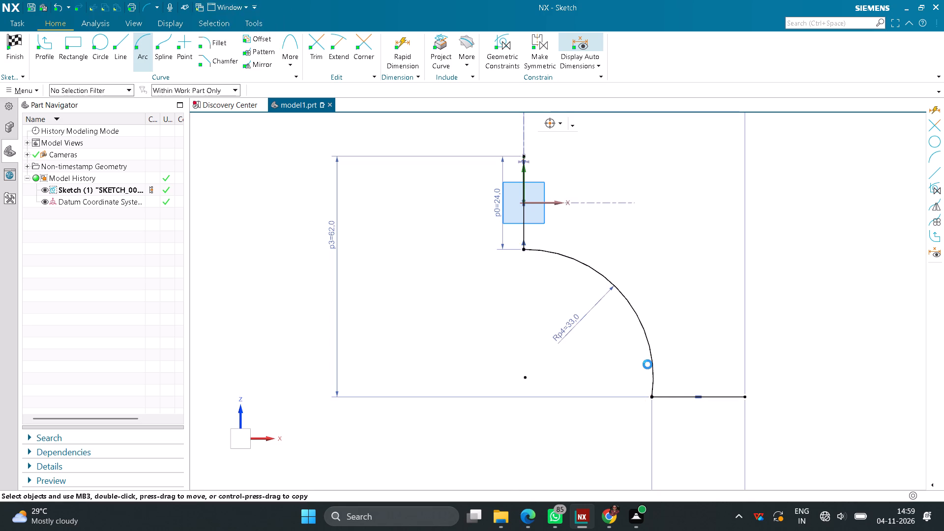
Draw a 57 mm radius outer arc from the vertical line's upper endpoint to the horizontal line's right end.
{"action": "left_click", "coordinate": [522, 153]}
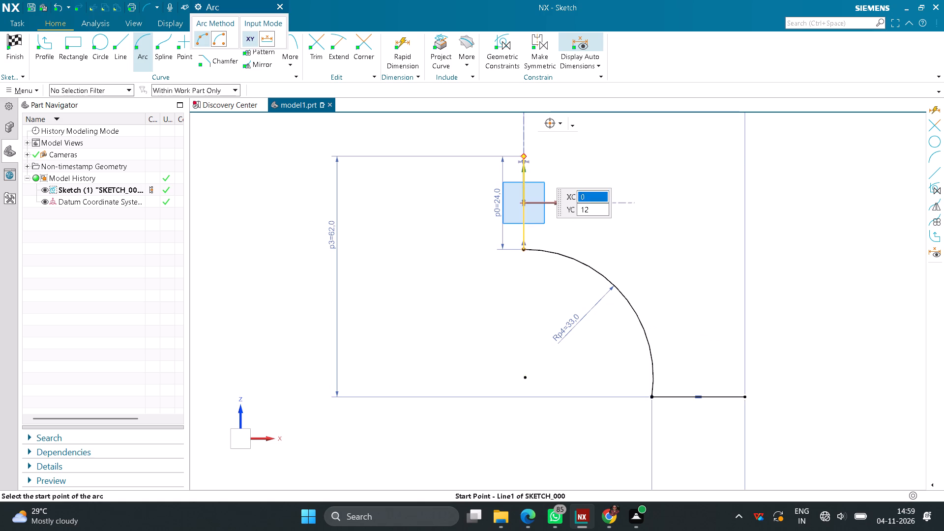
{"action": "left_click", "coordinate": [744, 394]}
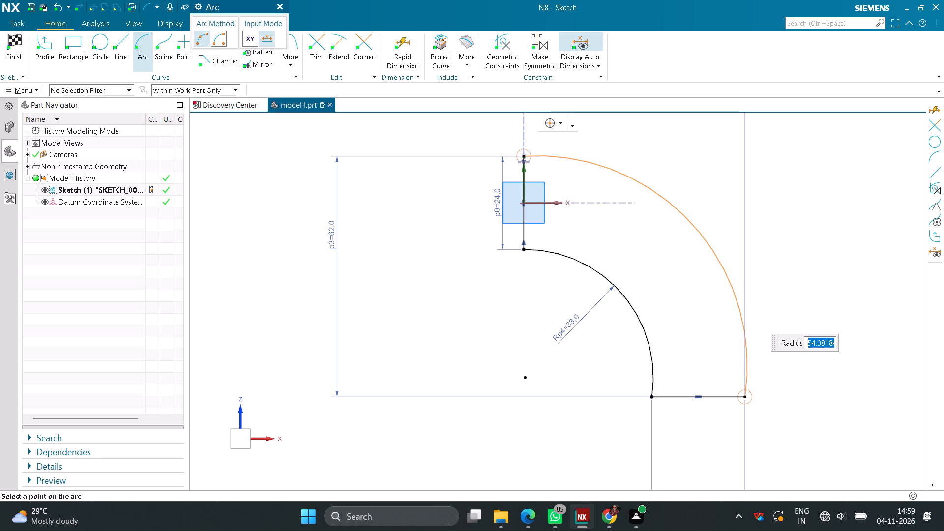
{"action": "type", "text": "57"}
{"action": "key", "text": "Return"}
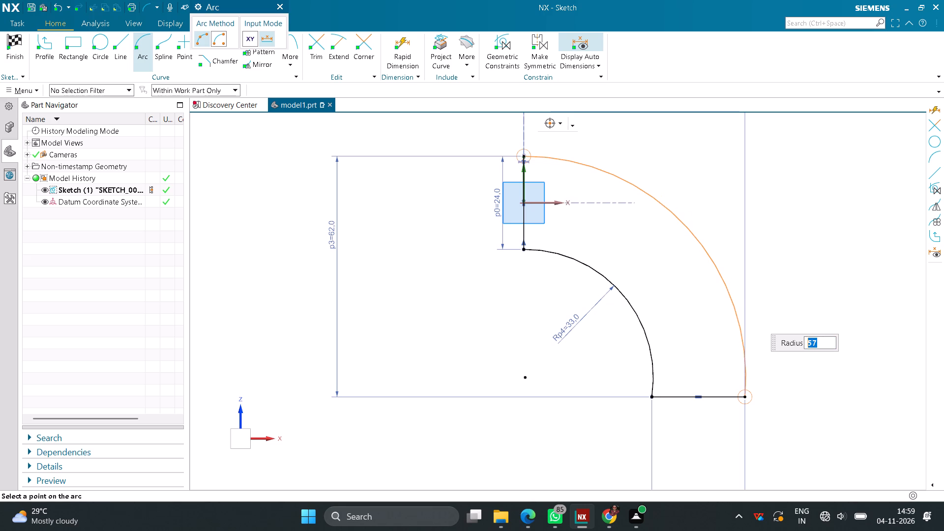
{"action": "left_click", "coordinate": [737, 299]}
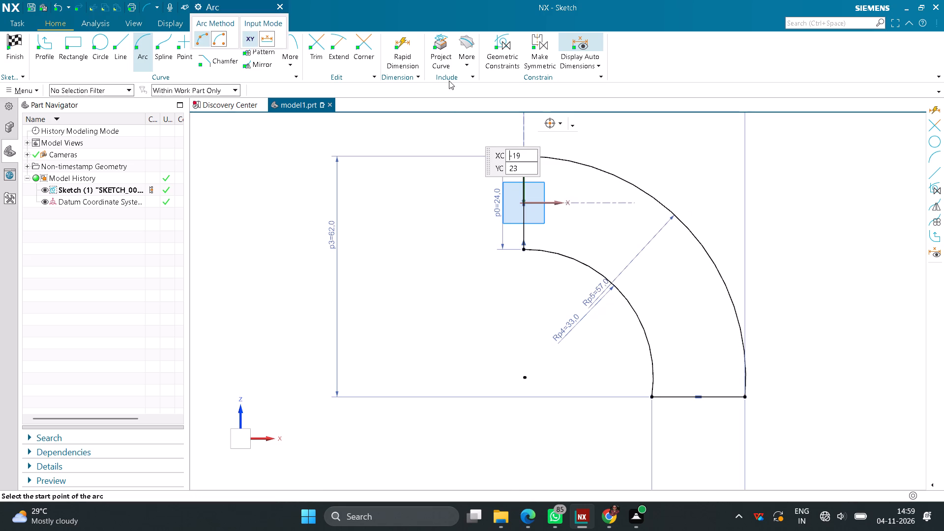
{"action": "scroll", "coordinate": [536, 213], "scroll_direction": "up", "scroll_amount": 3}
{"action": "middle_click", "coordinate": [540, 215]}
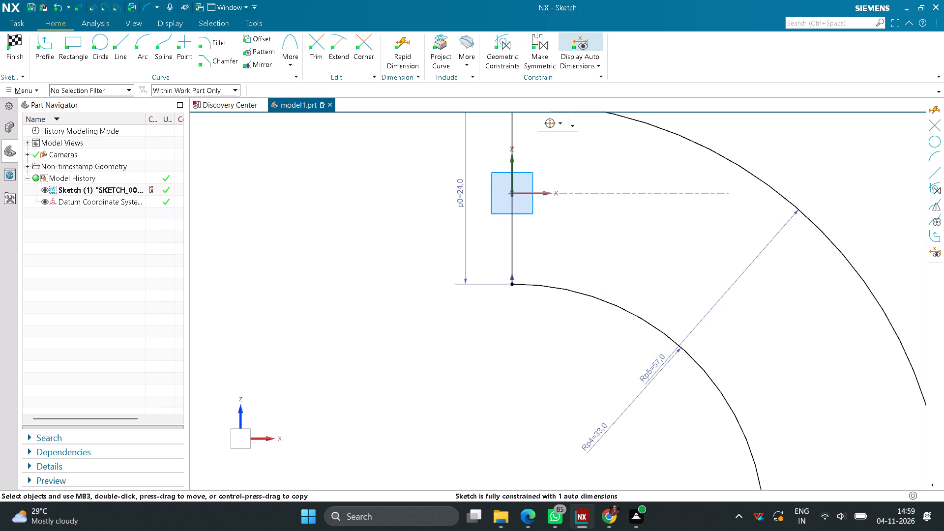
Convert the vertical line and the lower horizontal line to reference geometry, leaving the two arcs as active curves.
{"action": "right_click", "coordinate": [515, 249]}
{"action": "left_click", "coordinate": [530, 237]}
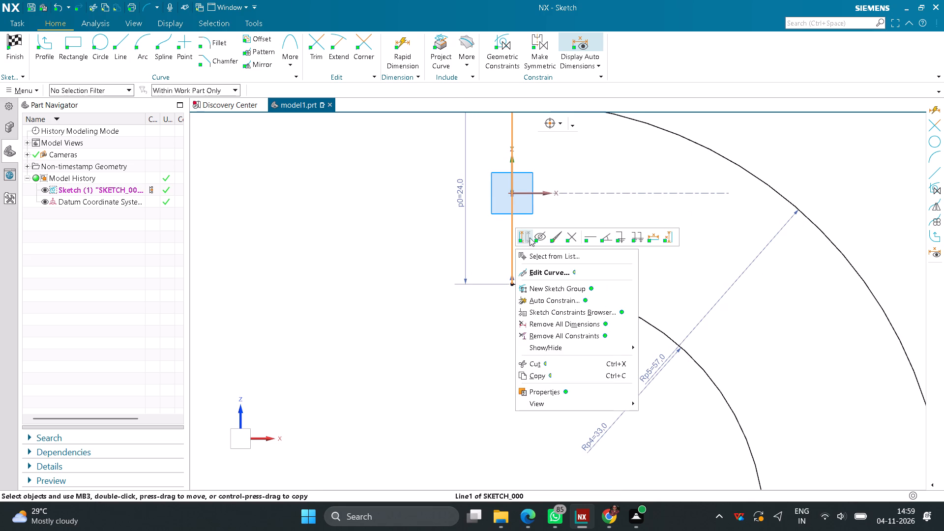
{"action": "scroll", "coordinate": [645, 256], "scroll_direction": "down", "scroll_amount": 8}
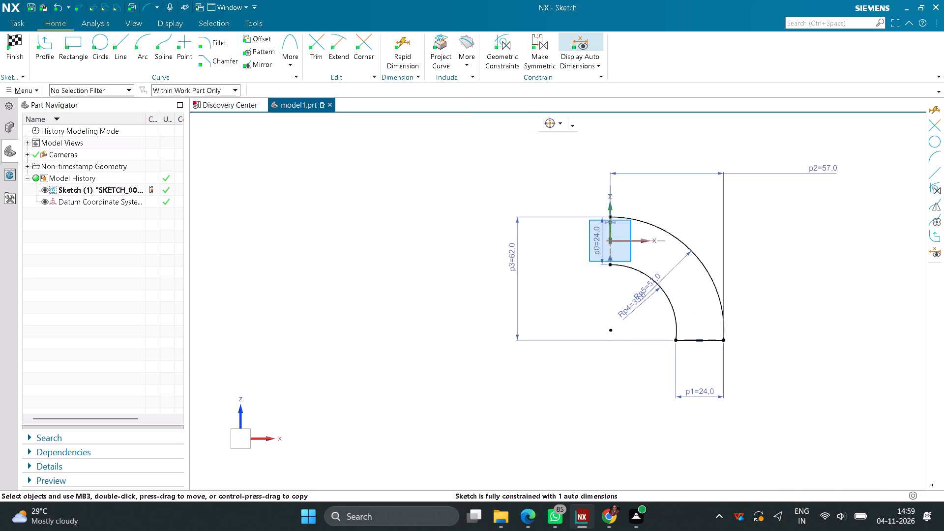
{"action": "right_click", "coordinate": [716, 338]}
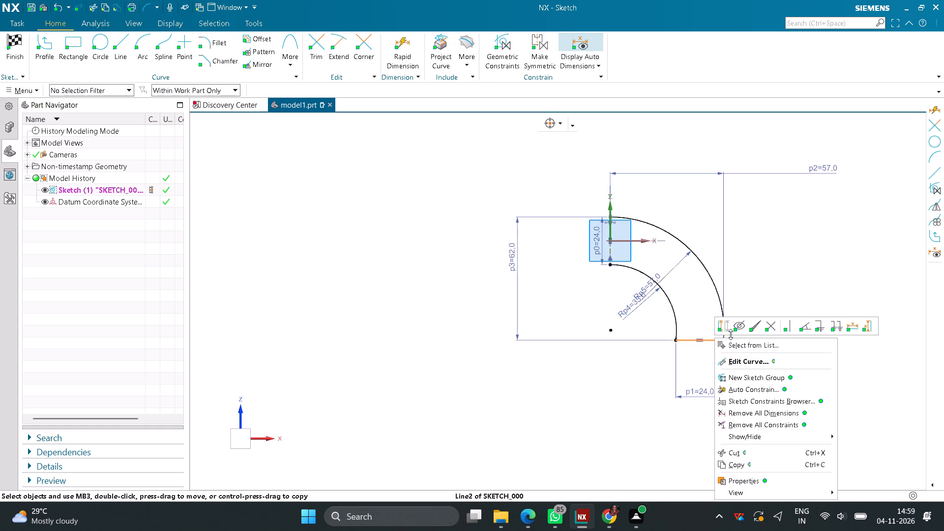
{"action": "left_click", "coordinate": [729, 331]}
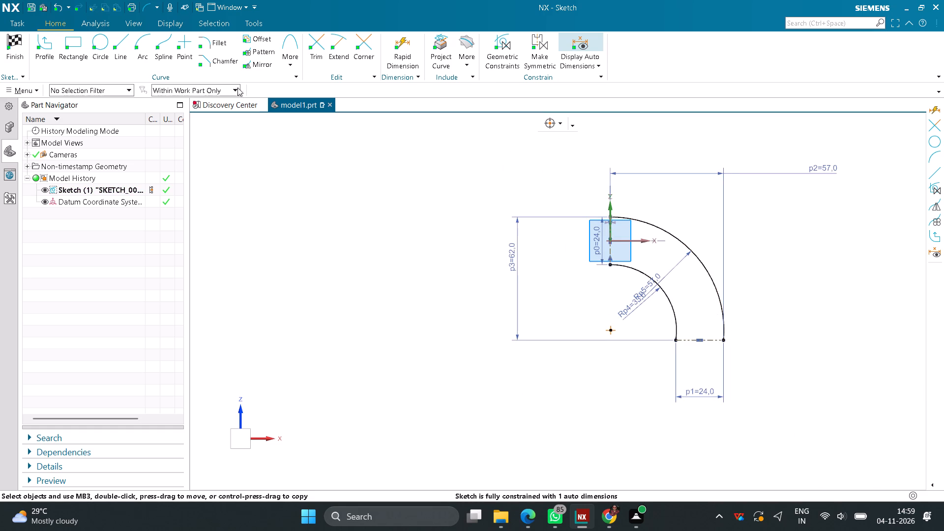
Finish the sketch containing the two arcs.
{"action": "left_click", "coordinate": [16, 45]}
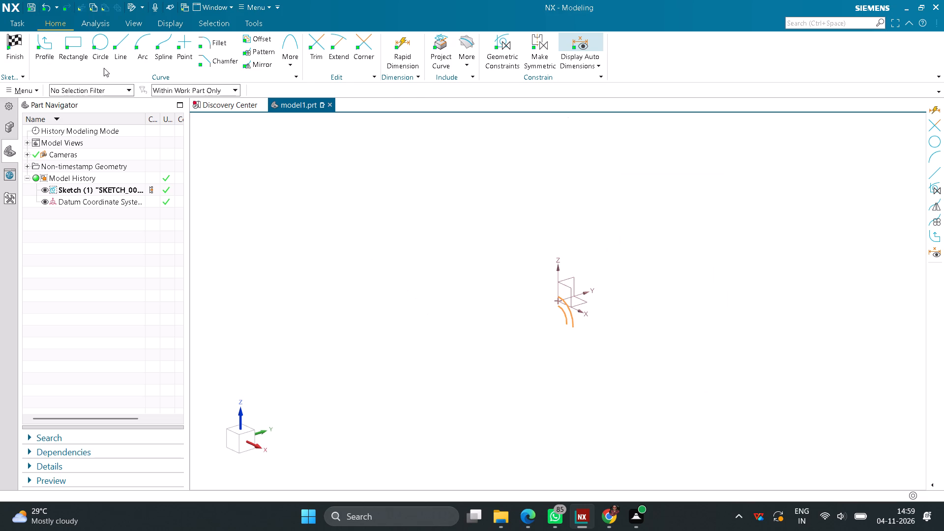
Create a second sketch on the Front plane.
{"action": "left_click", "coordinate": [47, 49]}
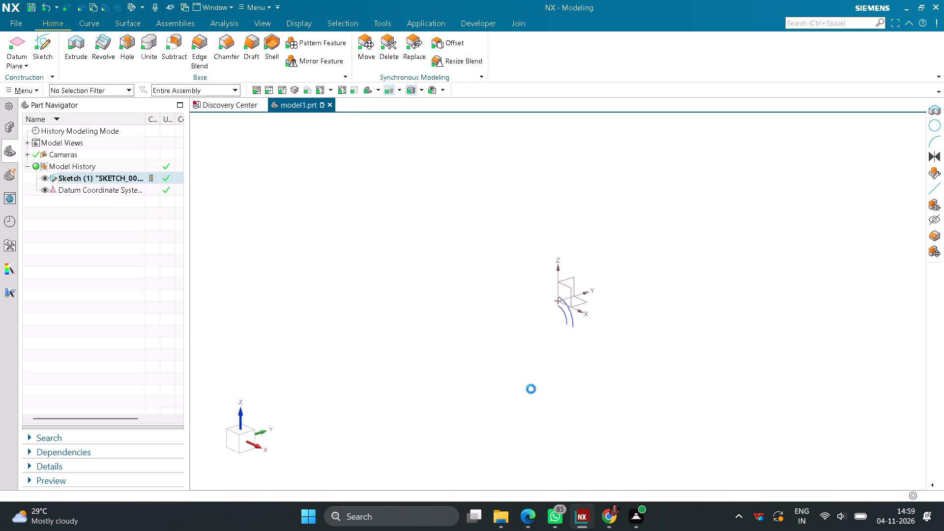
{"action": "left_click", "coordinate": [618, 277]}
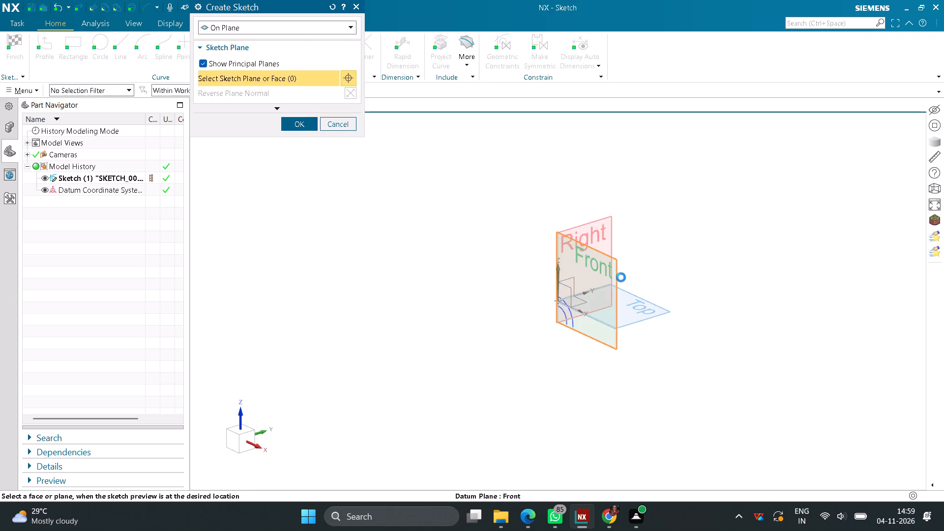
{"action": "left_click", "coordinate": [296, 125]}
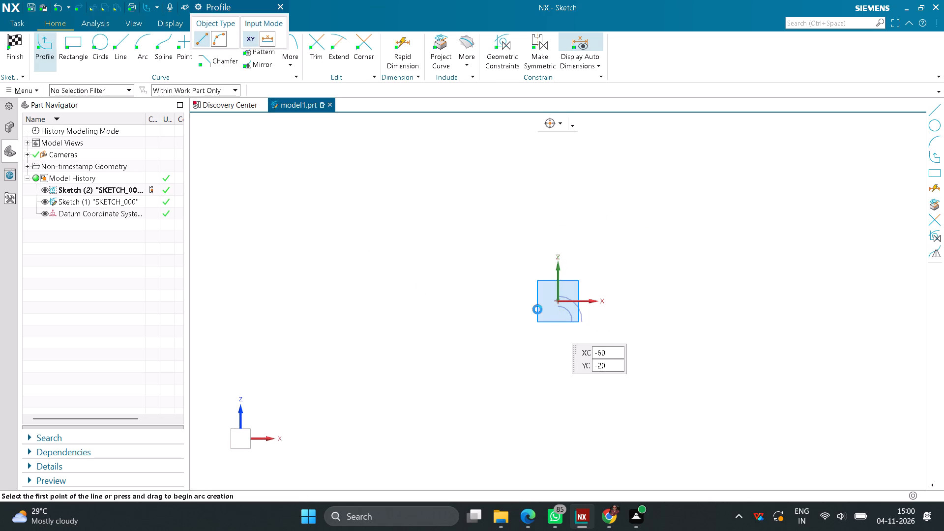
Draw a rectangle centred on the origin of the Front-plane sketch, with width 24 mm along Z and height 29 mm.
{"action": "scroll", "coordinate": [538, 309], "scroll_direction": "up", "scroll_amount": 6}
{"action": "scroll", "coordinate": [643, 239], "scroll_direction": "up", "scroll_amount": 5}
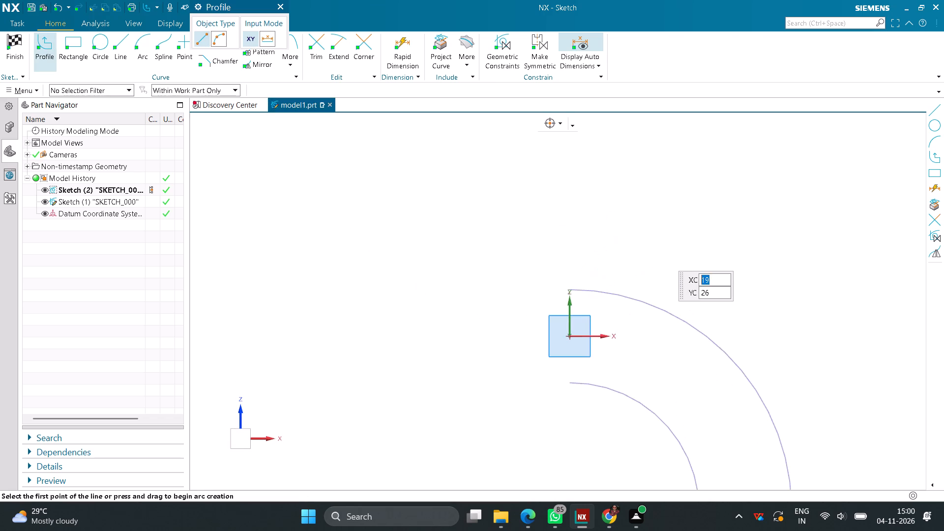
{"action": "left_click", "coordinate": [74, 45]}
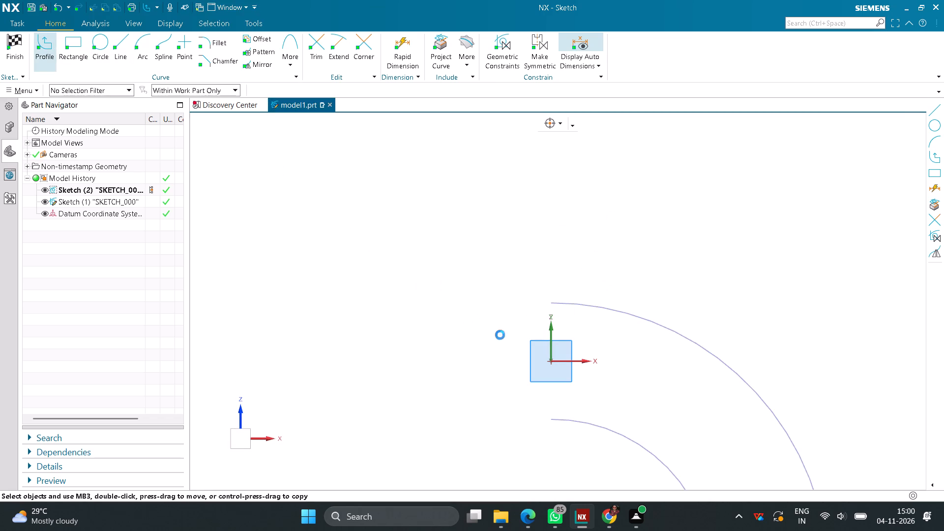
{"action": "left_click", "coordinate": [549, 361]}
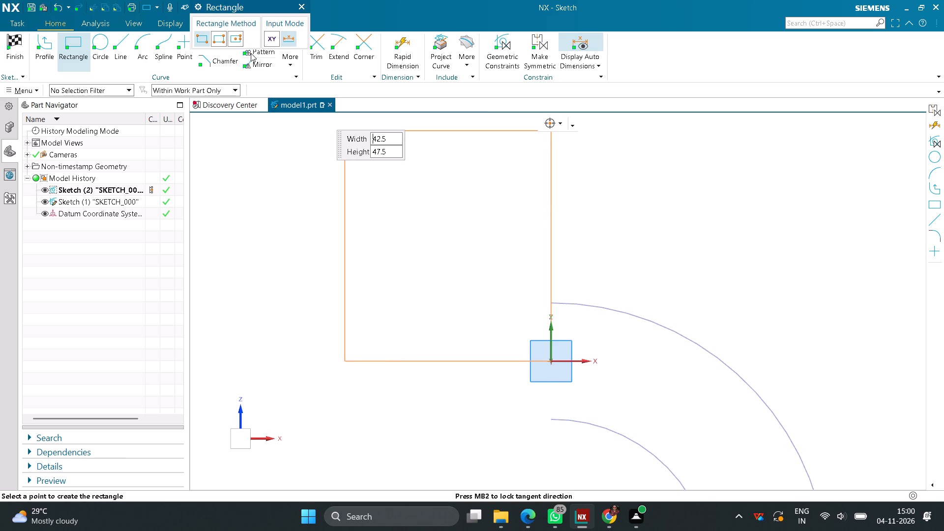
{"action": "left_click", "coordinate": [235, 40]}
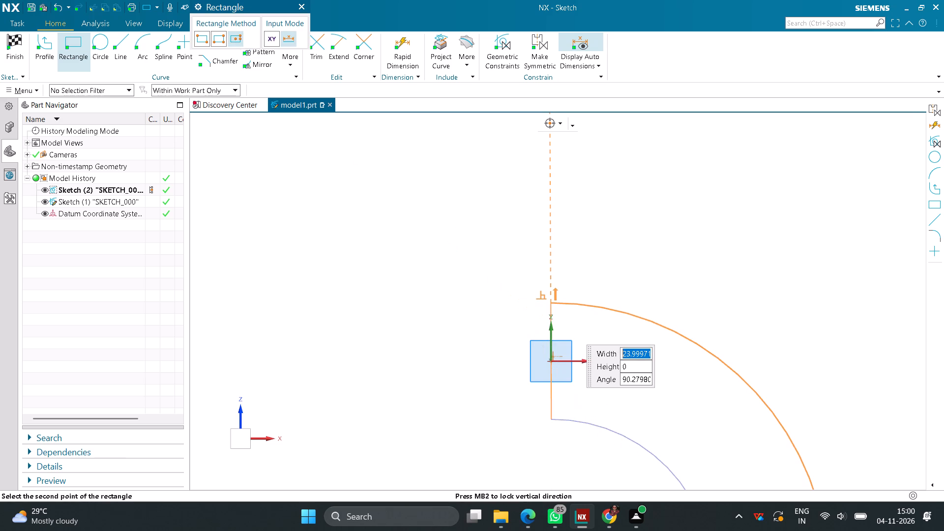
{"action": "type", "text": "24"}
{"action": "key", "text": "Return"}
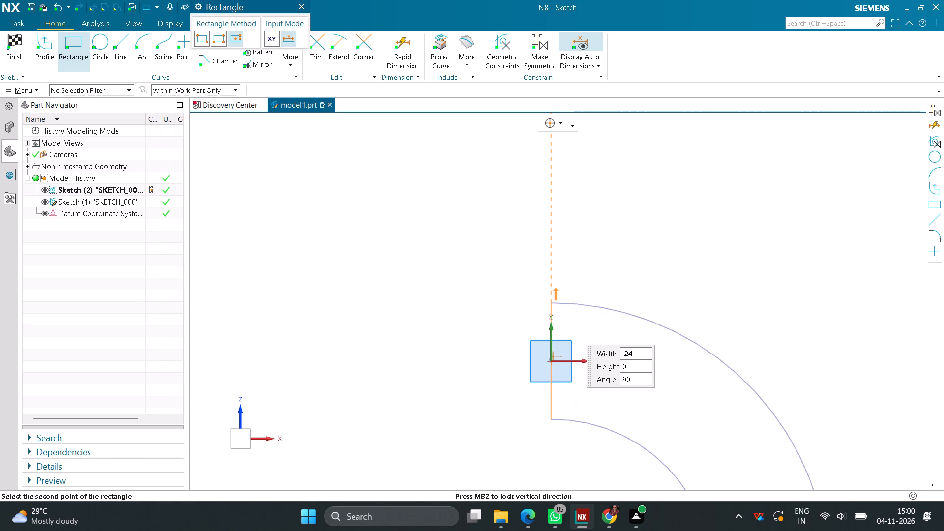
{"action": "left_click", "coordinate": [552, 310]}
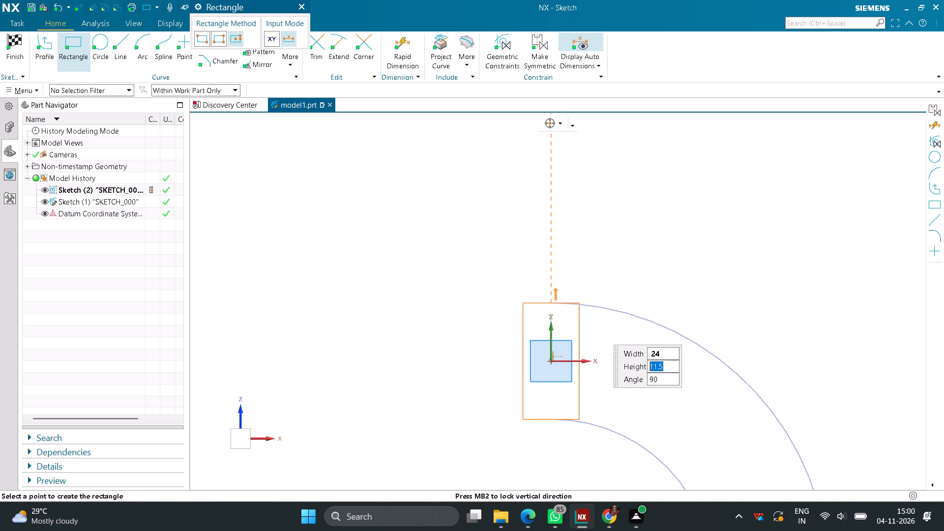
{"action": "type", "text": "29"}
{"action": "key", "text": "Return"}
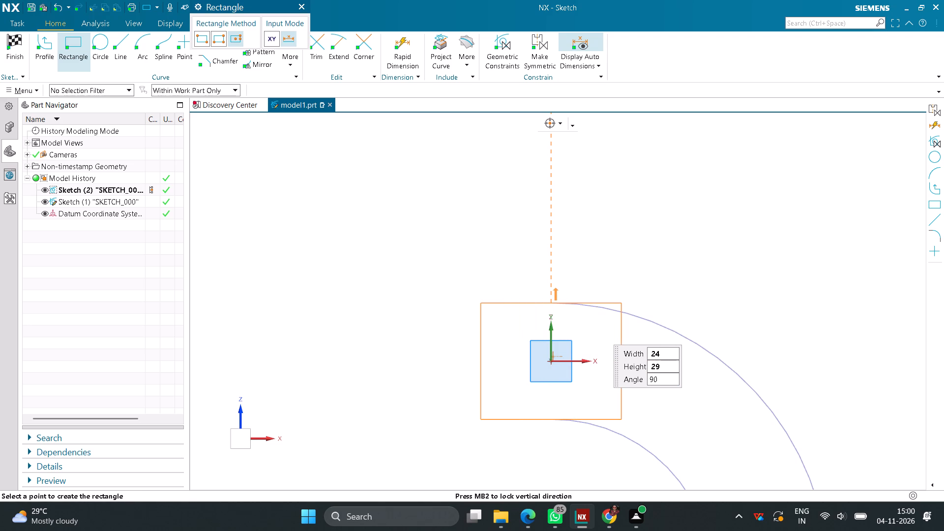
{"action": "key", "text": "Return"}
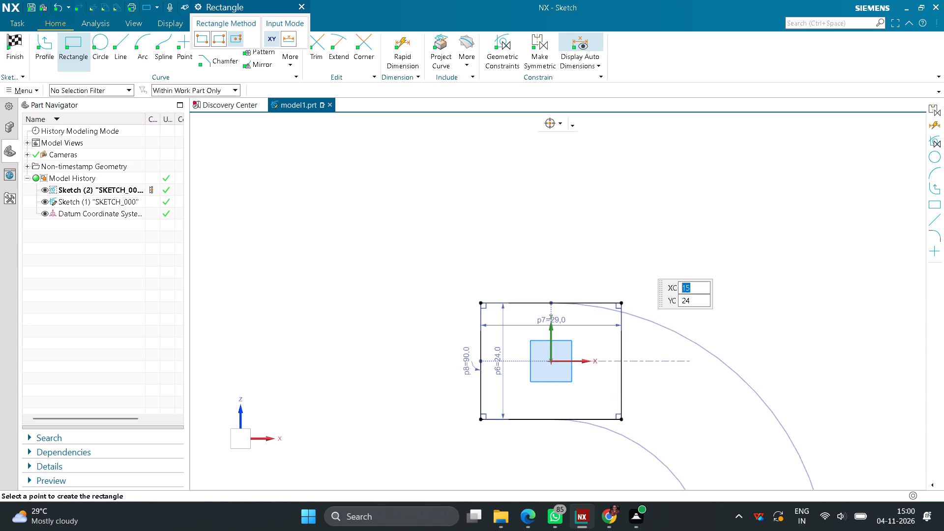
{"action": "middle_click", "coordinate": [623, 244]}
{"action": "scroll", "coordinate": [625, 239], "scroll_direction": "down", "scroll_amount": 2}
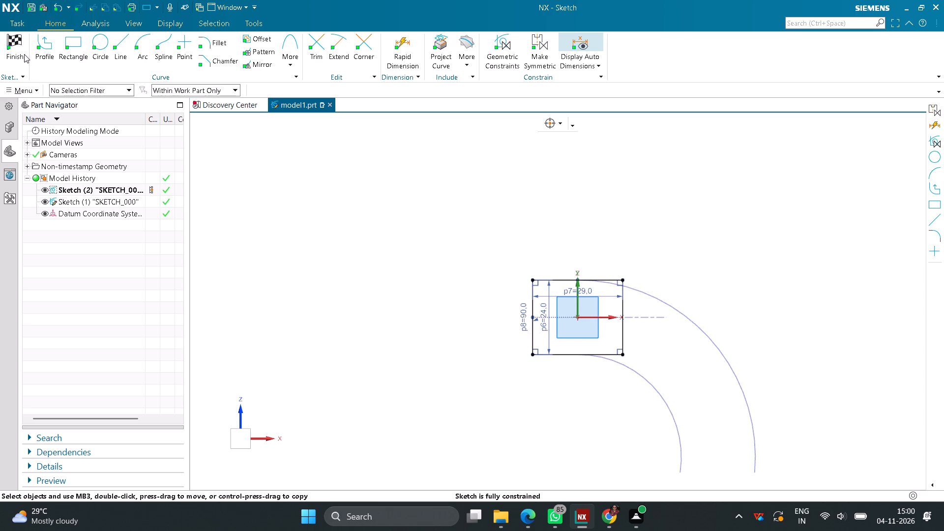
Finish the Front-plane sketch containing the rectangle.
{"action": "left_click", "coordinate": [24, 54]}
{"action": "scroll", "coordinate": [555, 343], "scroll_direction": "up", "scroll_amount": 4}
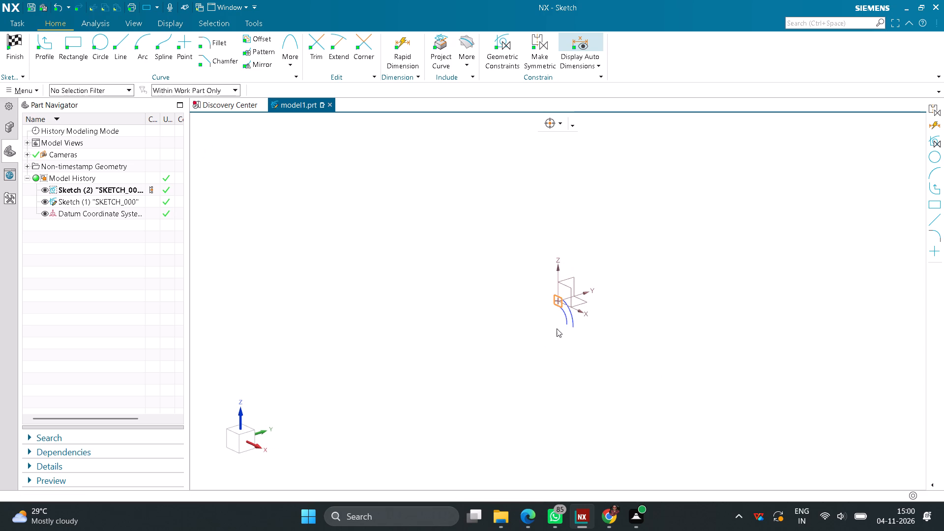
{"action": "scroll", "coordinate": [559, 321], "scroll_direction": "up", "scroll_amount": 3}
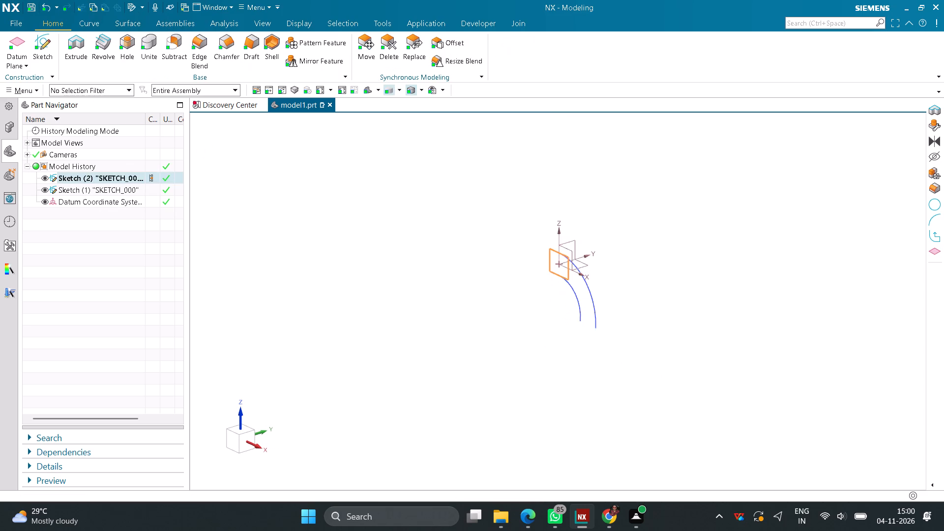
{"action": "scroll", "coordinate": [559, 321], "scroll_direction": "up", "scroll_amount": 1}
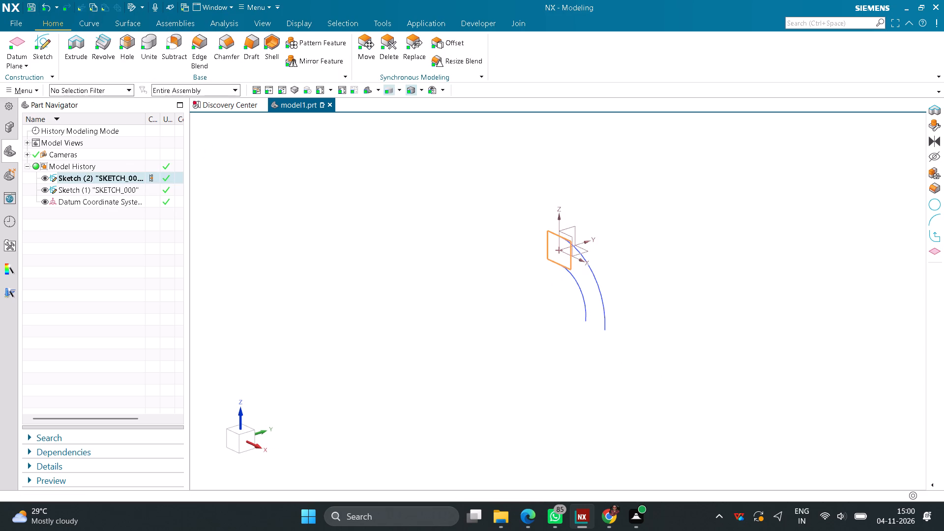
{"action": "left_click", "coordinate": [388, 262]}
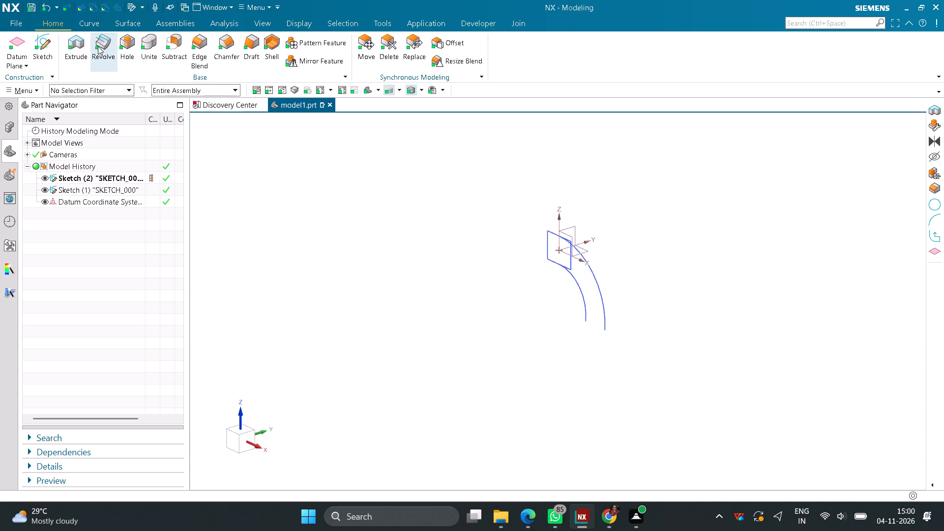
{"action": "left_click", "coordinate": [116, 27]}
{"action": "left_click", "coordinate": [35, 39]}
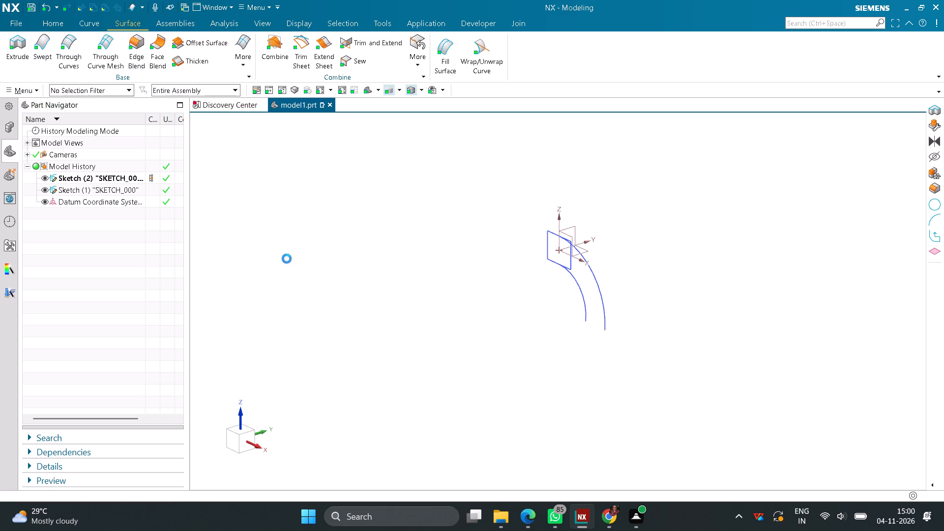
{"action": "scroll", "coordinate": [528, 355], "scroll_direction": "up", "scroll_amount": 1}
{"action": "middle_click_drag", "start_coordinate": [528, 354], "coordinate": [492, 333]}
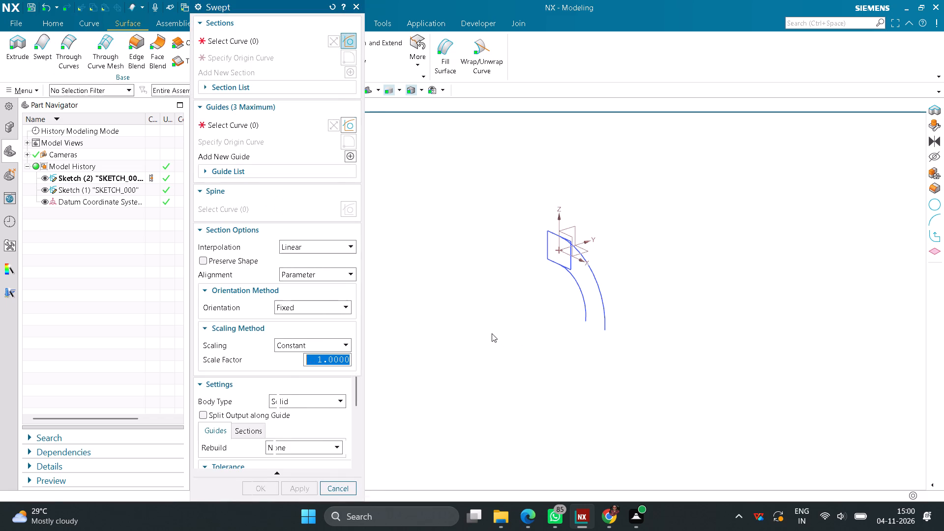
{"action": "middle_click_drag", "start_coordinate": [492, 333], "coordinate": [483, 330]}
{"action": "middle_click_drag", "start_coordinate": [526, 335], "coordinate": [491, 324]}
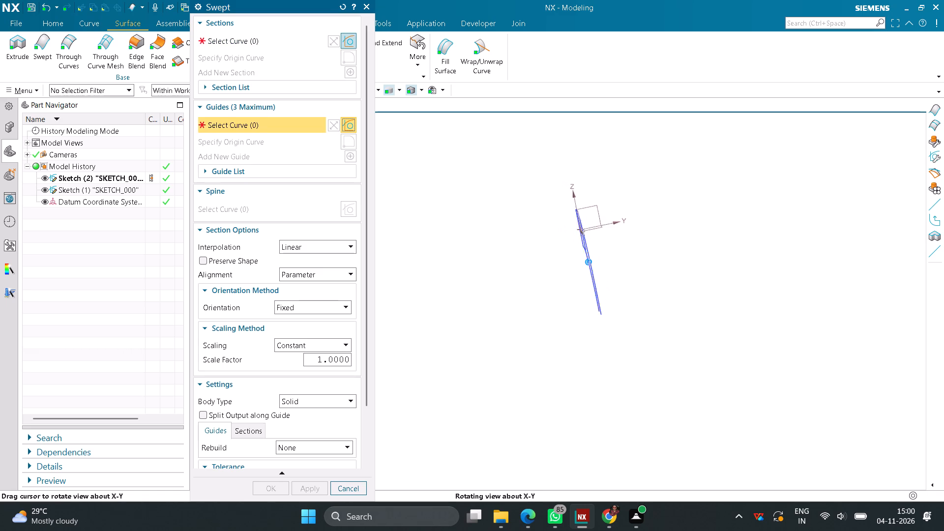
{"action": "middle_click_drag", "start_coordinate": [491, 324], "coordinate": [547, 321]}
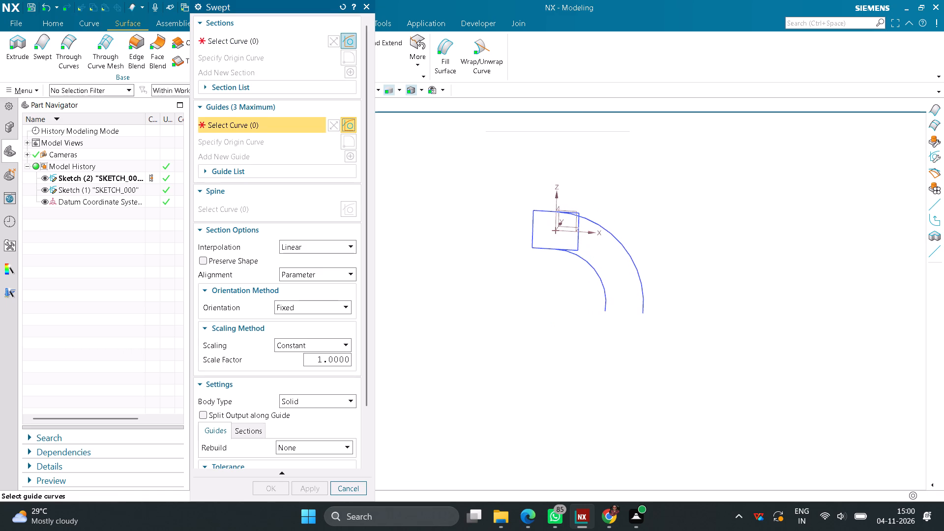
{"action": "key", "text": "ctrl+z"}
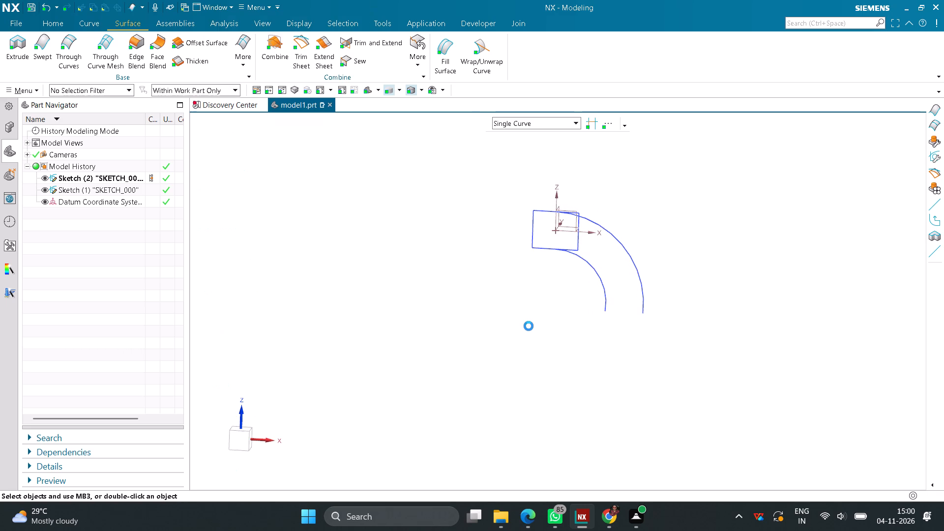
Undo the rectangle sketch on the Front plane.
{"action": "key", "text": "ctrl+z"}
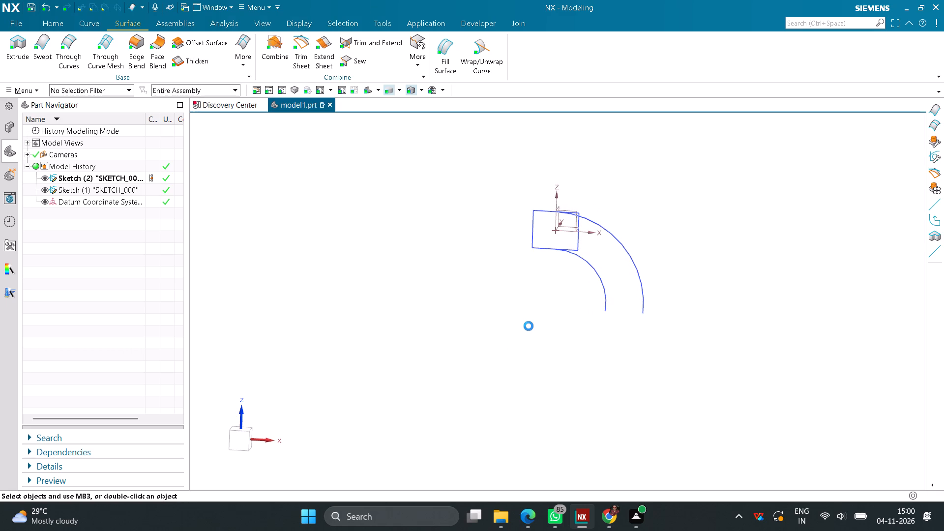
Create a new sketch on the Right plane.
{"action": "left_click", "coordinate": [51, 27]}
{"action": "left_click", "coordinate": [44, 47]}
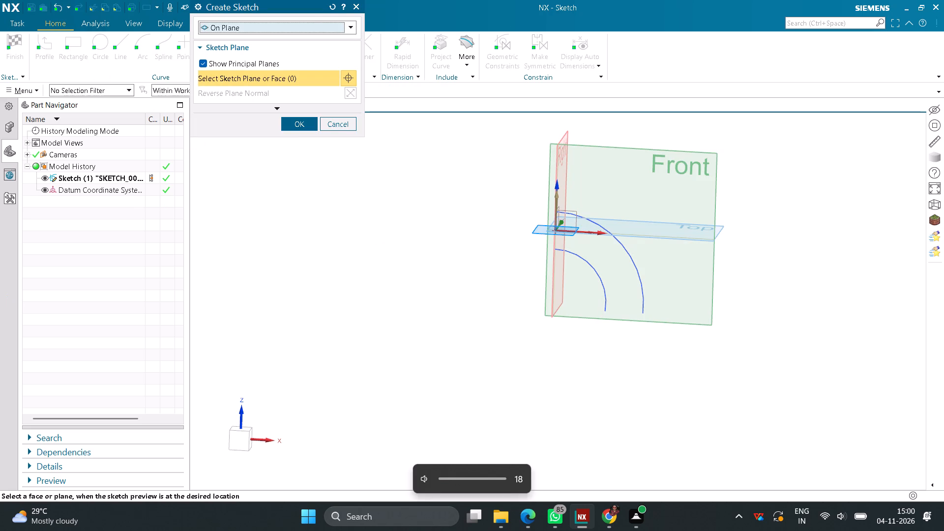
{"action": "middle_click_drag", "start_coordinate": [497, 208], "coordinate": [524, 200]}
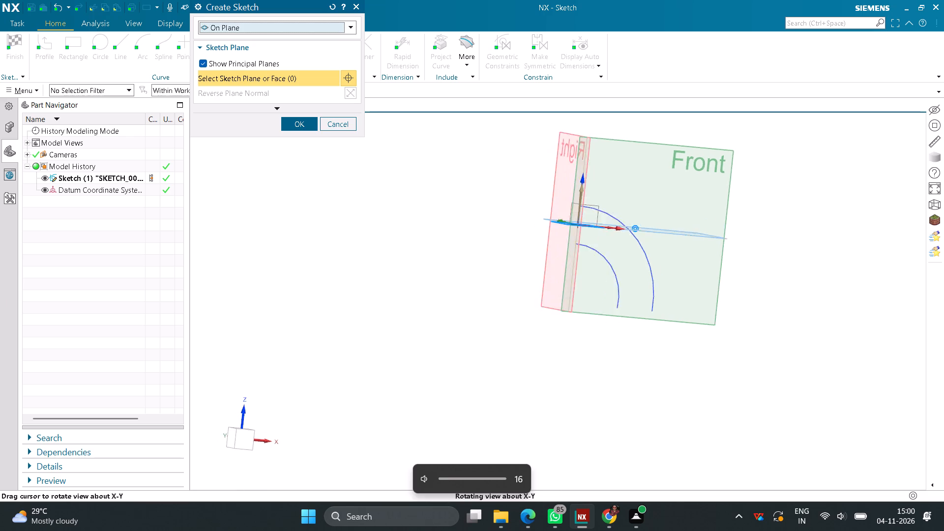
{"action": "middle_click_drag", "start_coordinate": [524, 200], "coordinate": [546, 222]}
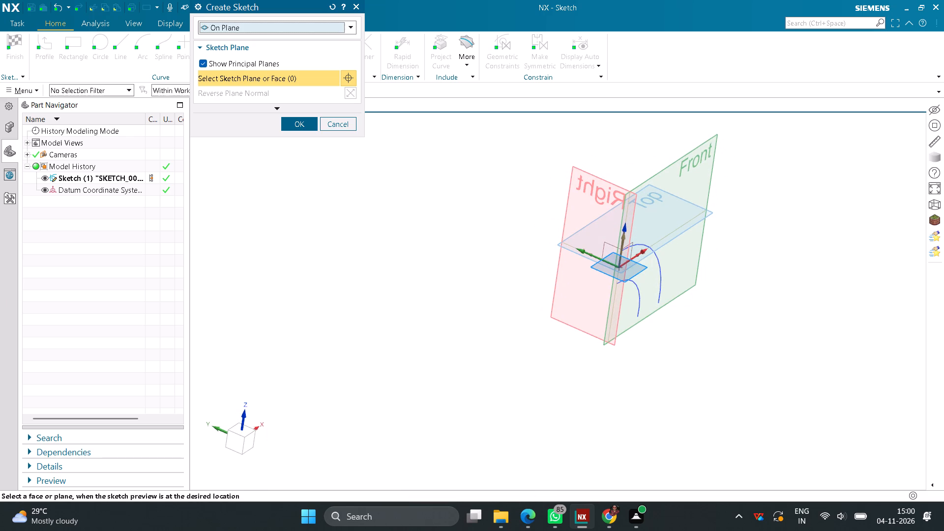
{"action": "left_click", "coordinate": [594, 178]}
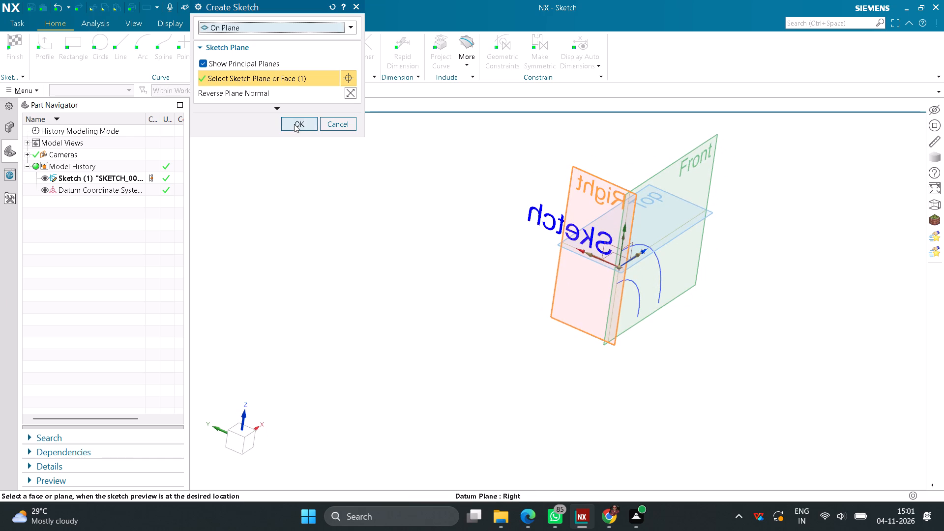
{"action": "left_click", "coordinate": [294, 124]}
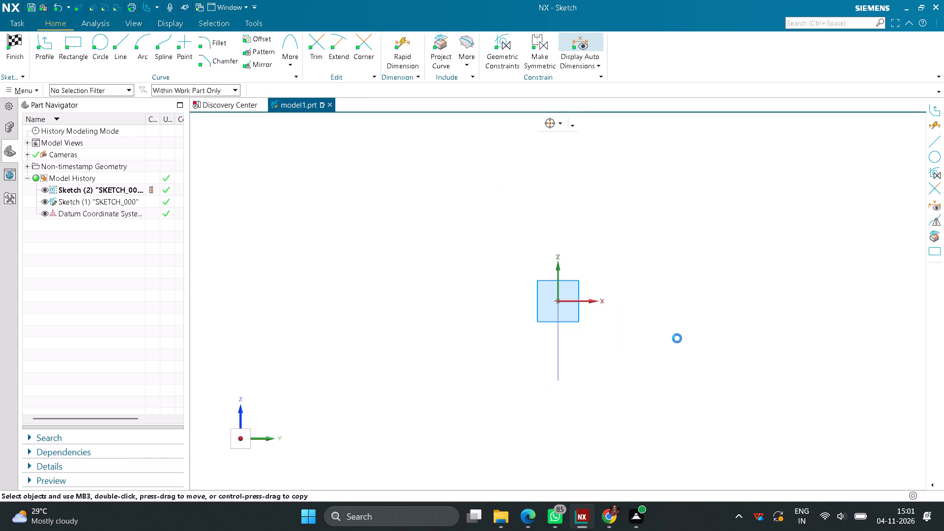
Draw a rectangle centred on the origin of the Right-plane sketch, with width 24 mm along Z and height 29 mm.
{"action": "middle_click_drag", "start_coordinate": [677, 338], "coordinate": [548, 328]}
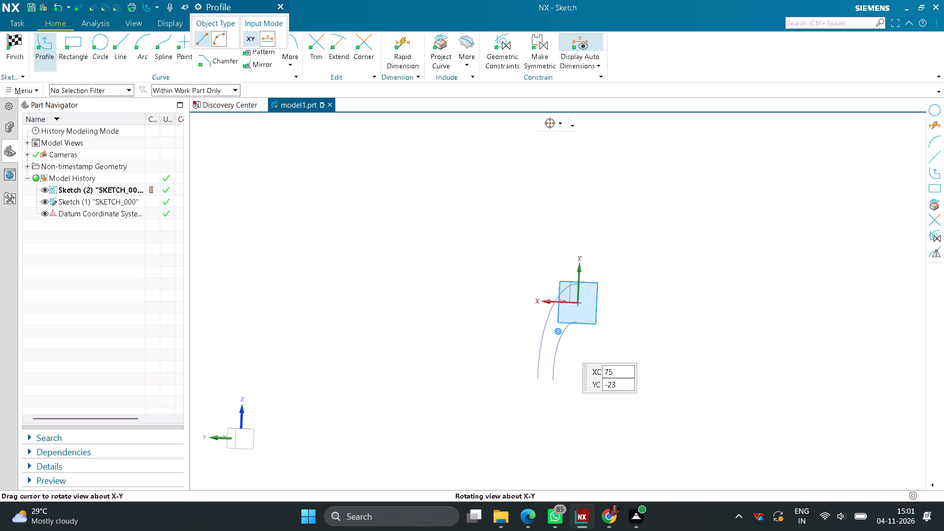
{"action": "middle_click_drag", "start_coordinate": [548, 328], "coordinate": [537, 328]}
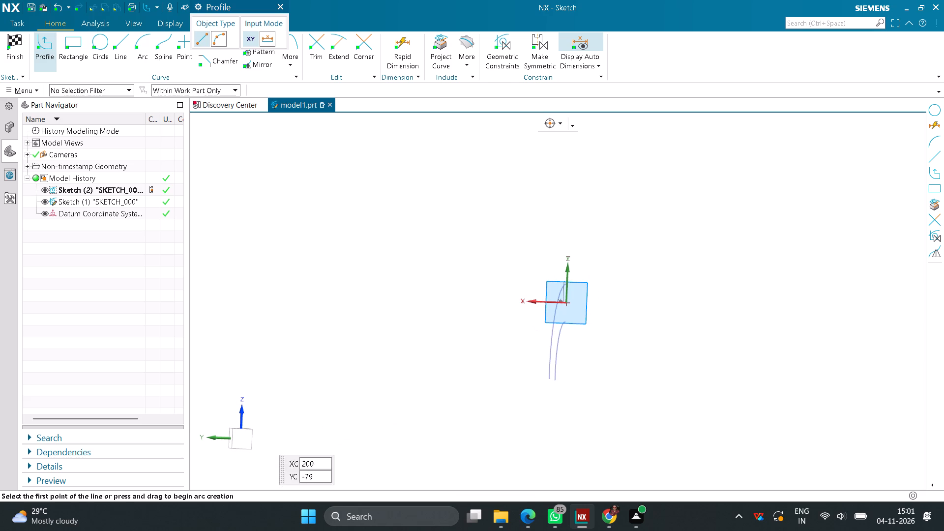
{"action": "left_click", "coordinate": [236, 437]}
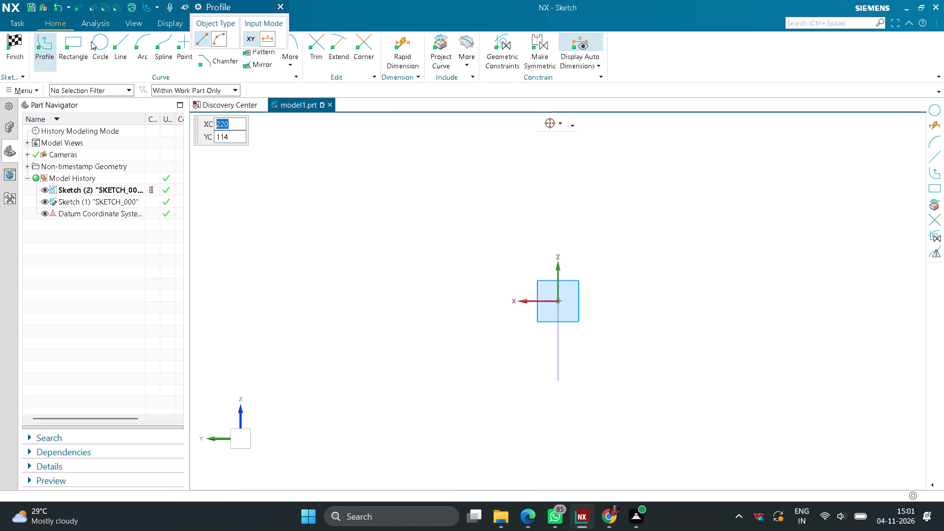
{"action": "left_click", "coordinate": [73, 41]}
{"action": "scroll", "coordinate": [566, 302], "scroll_direction": "up", "scroll_amount": 11}
{"action": "left_click", "coordinate": [505, 298]}
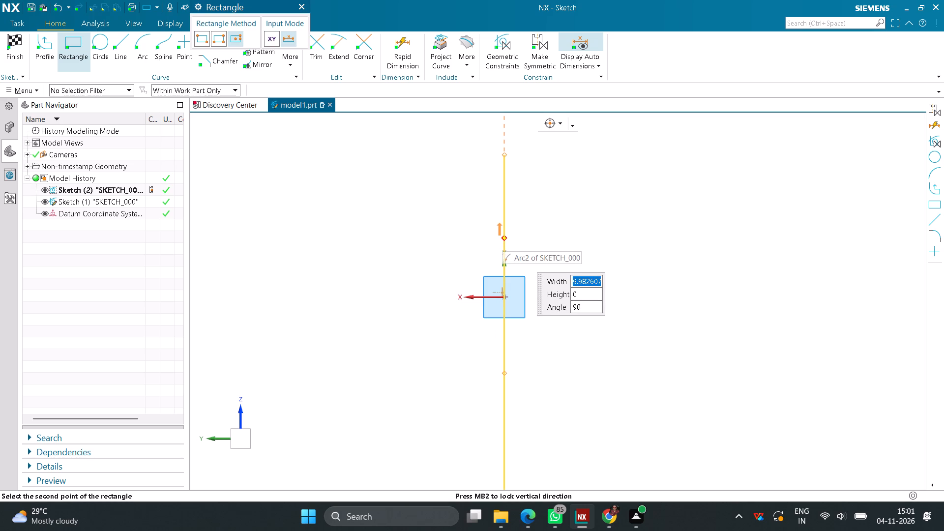
{"action": "type", "text": "24"}
{"action": "key", "text": "Return"}
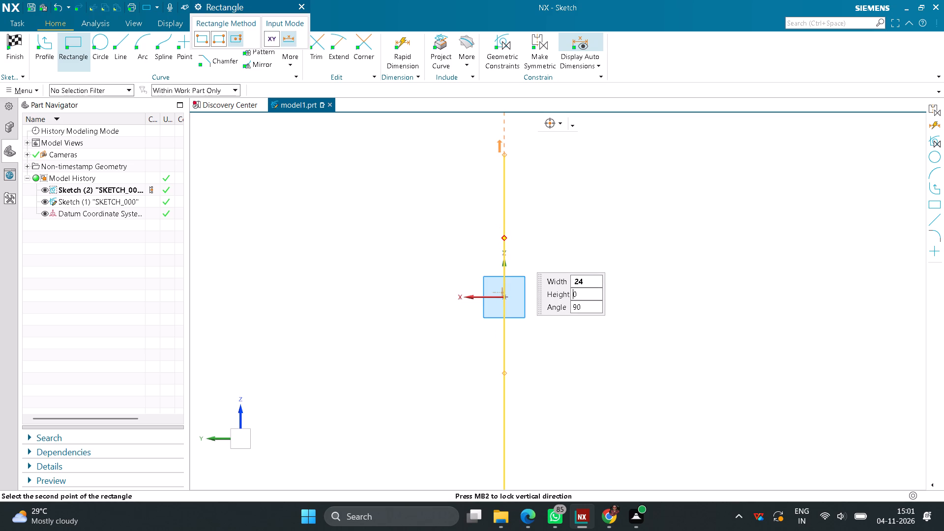
{"action": "left_click", "coordinate": [502, 238]}
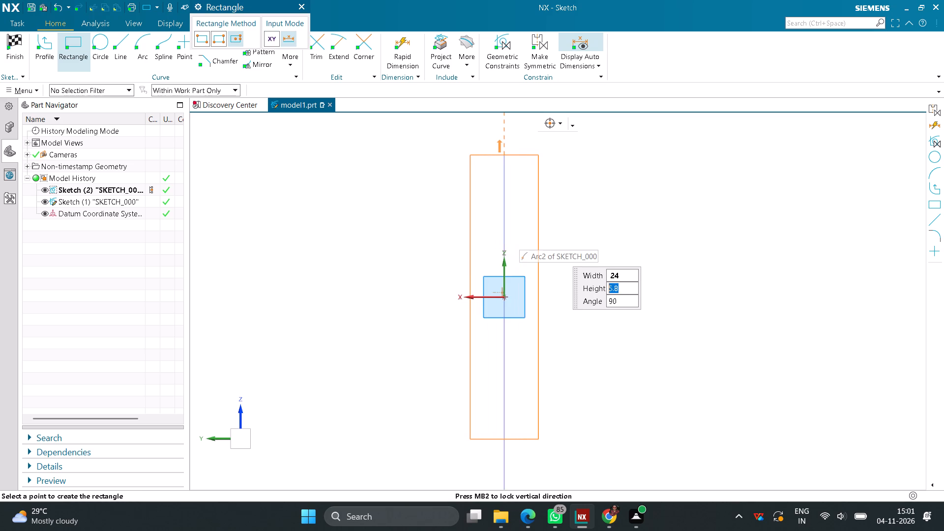
{"action": "type", "text": "29"}
{"action": "key", "text": "Return"}
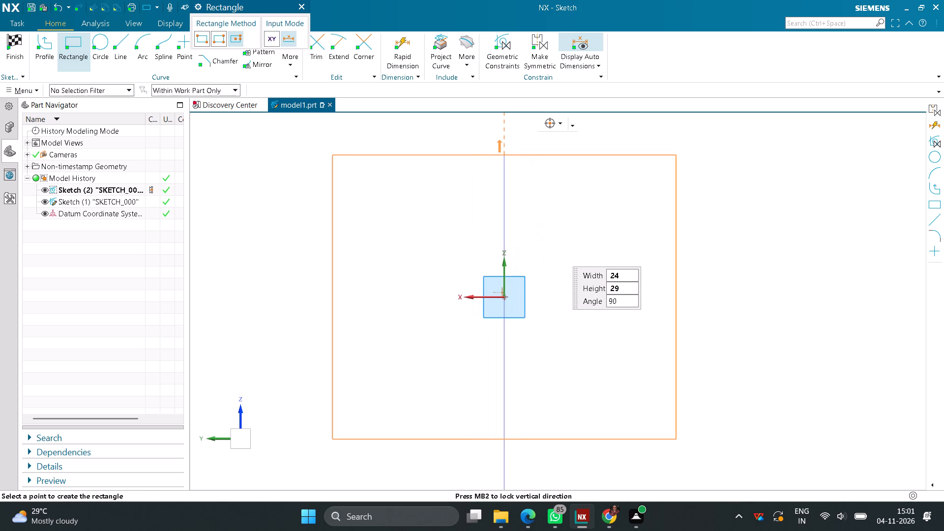
{"action": "key", "text": "Return"}
Finish the Right-plane sketch containing the rectangle.
{"action": "left_click", "coordinate": [14, 43]}
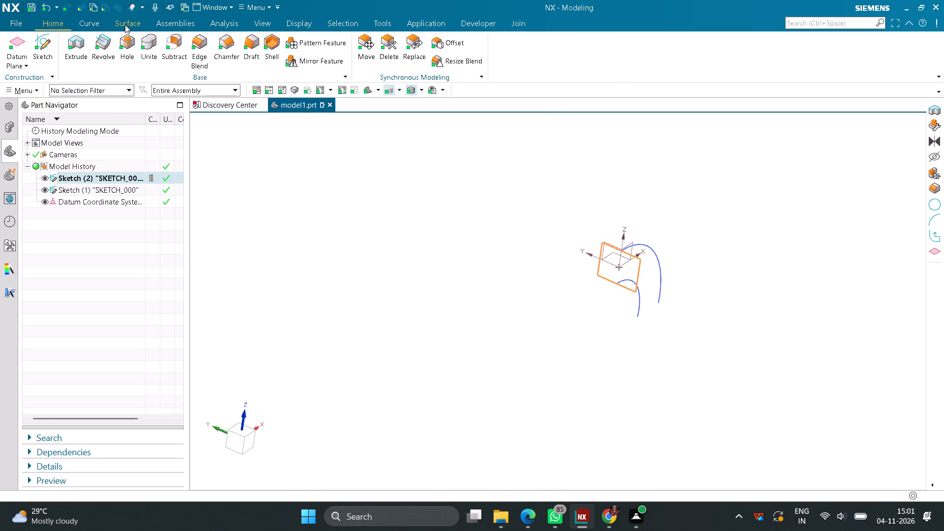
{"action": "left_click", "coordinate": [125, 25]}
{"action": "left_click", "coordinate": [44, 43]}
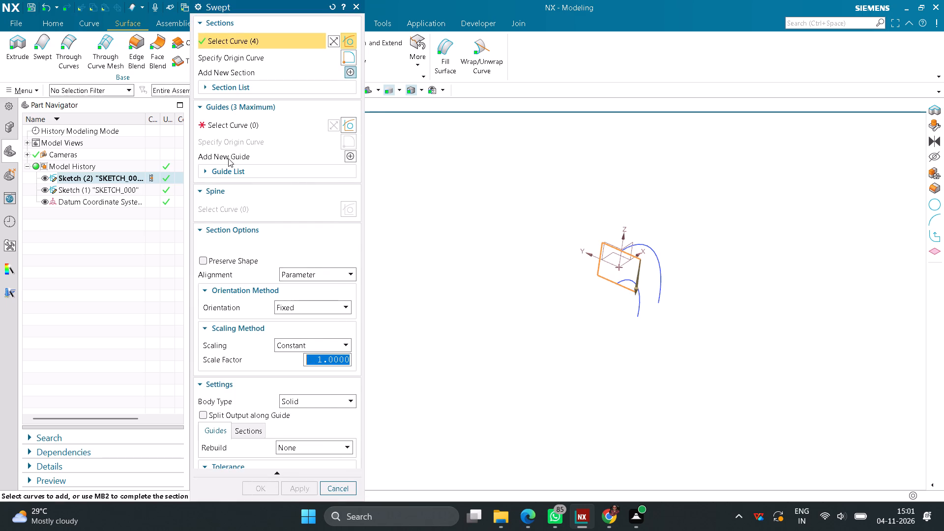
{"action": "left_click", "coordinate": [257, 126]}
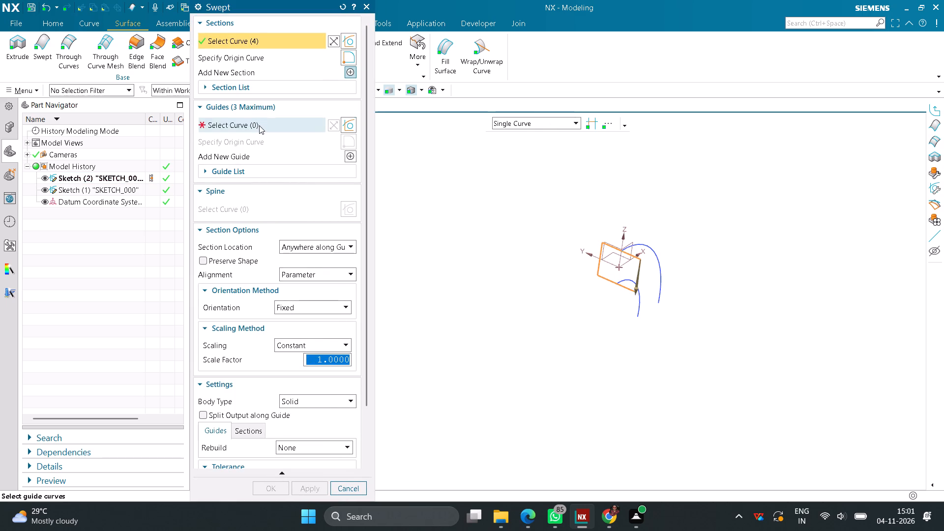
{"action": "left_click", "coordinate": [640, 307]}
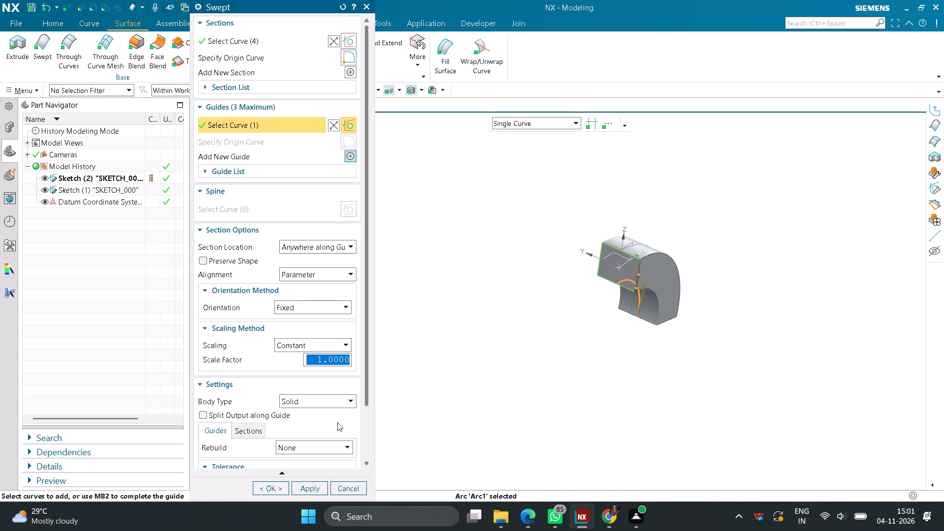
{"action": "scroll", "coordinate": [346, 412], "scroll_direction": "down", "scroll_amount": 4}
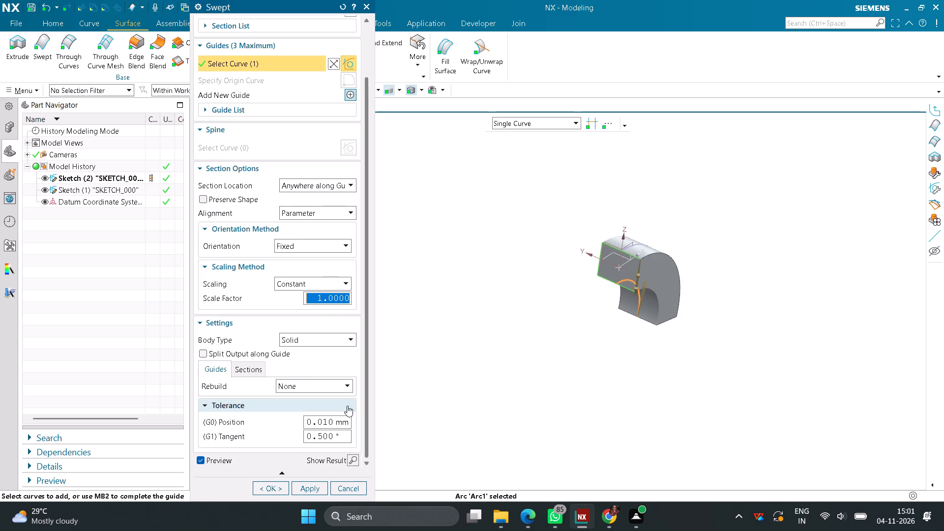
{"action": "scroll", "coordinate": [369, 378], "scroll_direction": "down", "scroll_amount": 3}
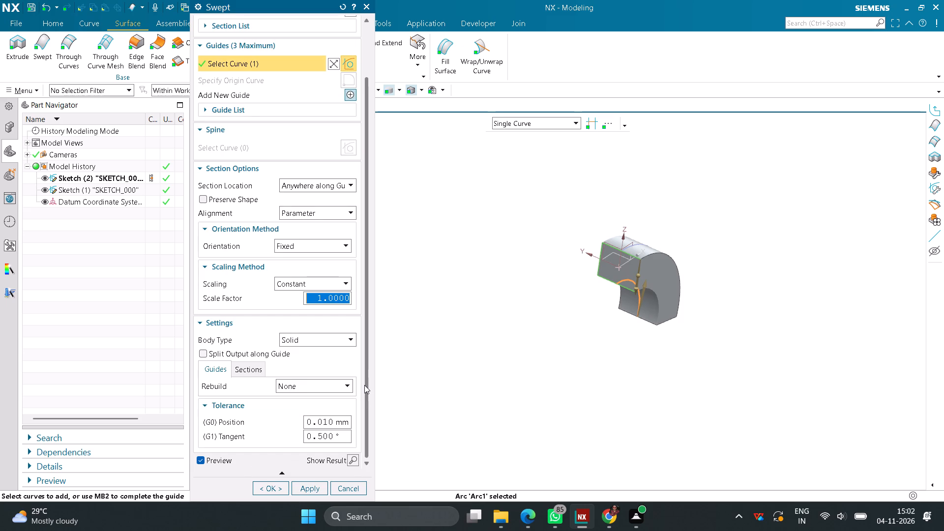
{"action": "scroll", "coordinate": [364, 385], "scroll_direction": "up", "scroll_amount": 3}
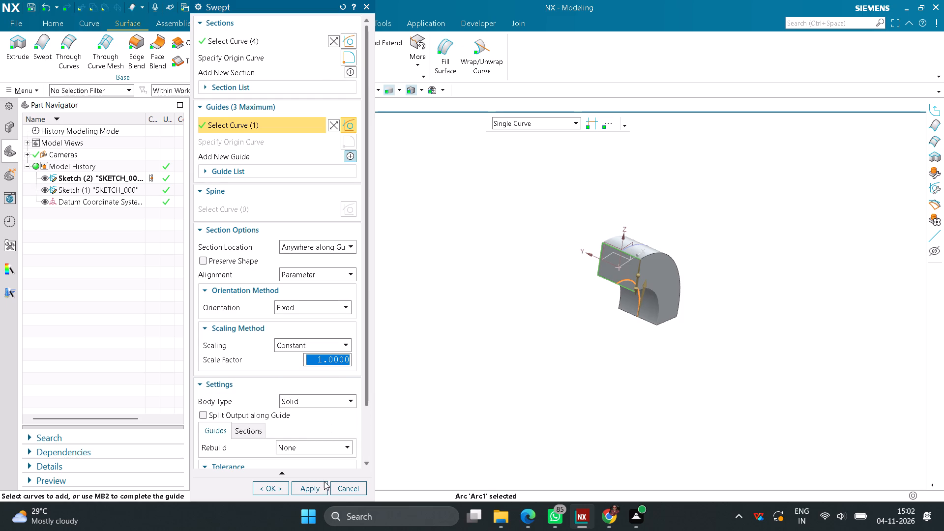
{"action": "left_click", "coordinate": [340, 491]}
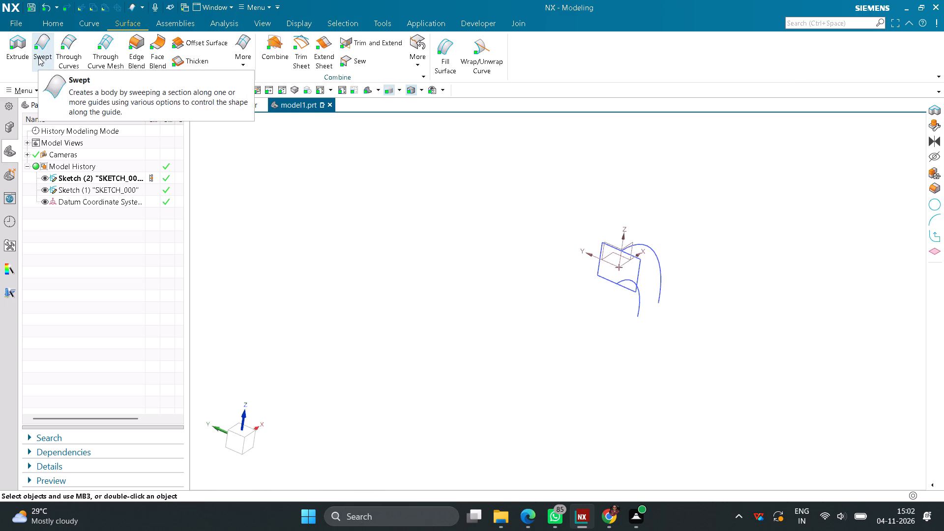
Create another new sketch on the Right plane.
{"action": "left_click", "coordinate": [50, 24]}
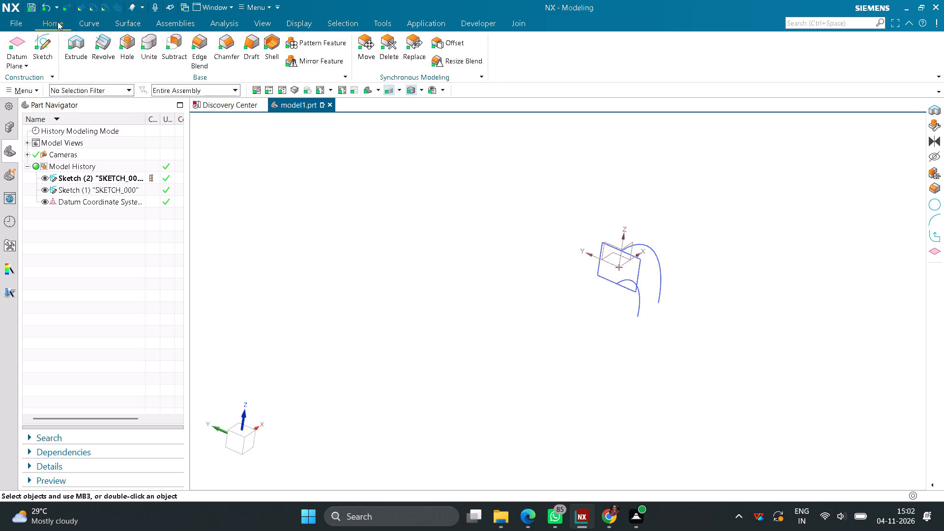
{"action": "left_click", "coordinate": [48, 44]}
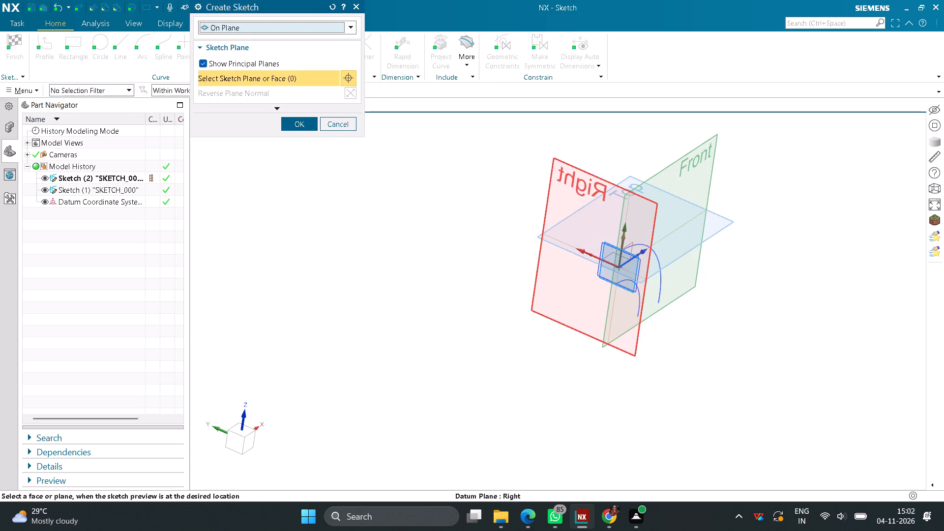
{"action": "left_click", "coordinate": [548, 179]}
{"action": "left_click", "coordinate": [303, 121]}
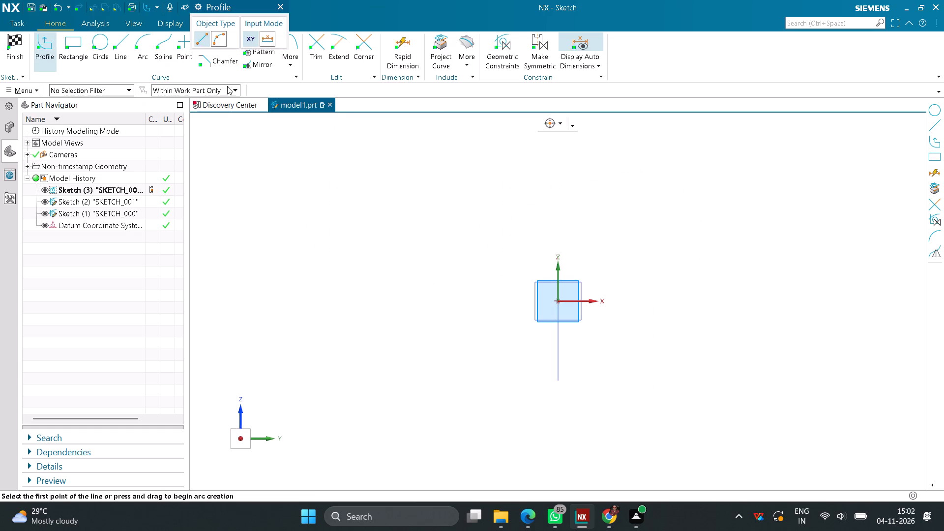
Draw a rectangle centred on the origin around the existing one, 30 mm along Z and about 39.3 mm across.
{"action": "left_click", "coordinate": [75, 47]}
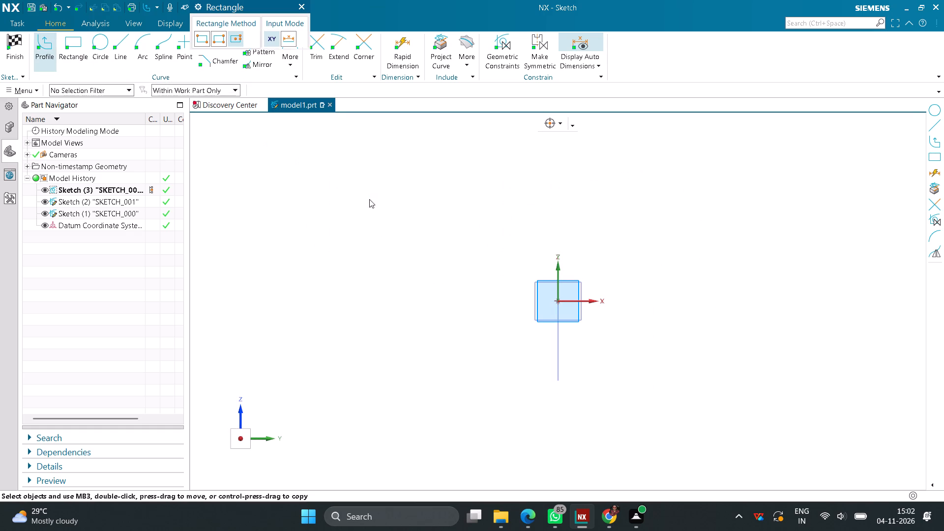
{"action": "scroll", "coordinate": [578, 307], "scroll_direction": "up", "scroll_amount": 6}
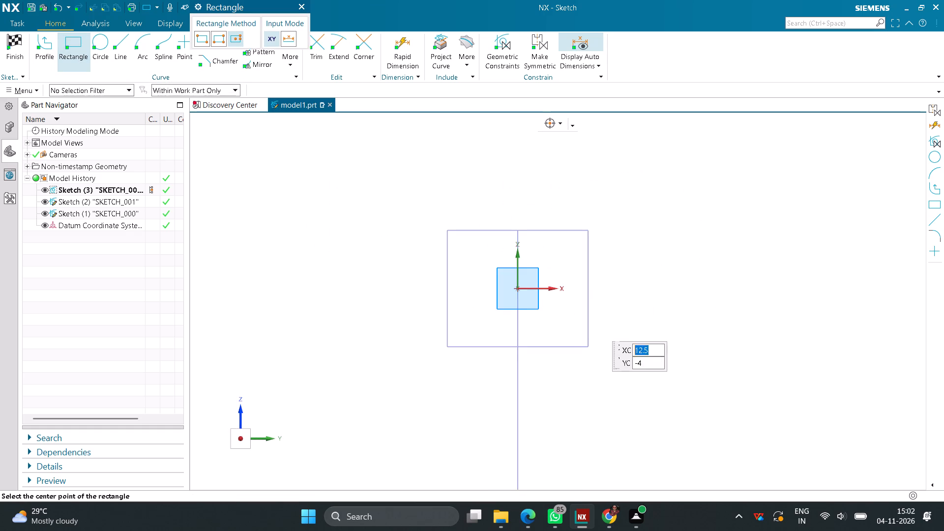
{"action": "left_click", "coordinate": [516, 288]}
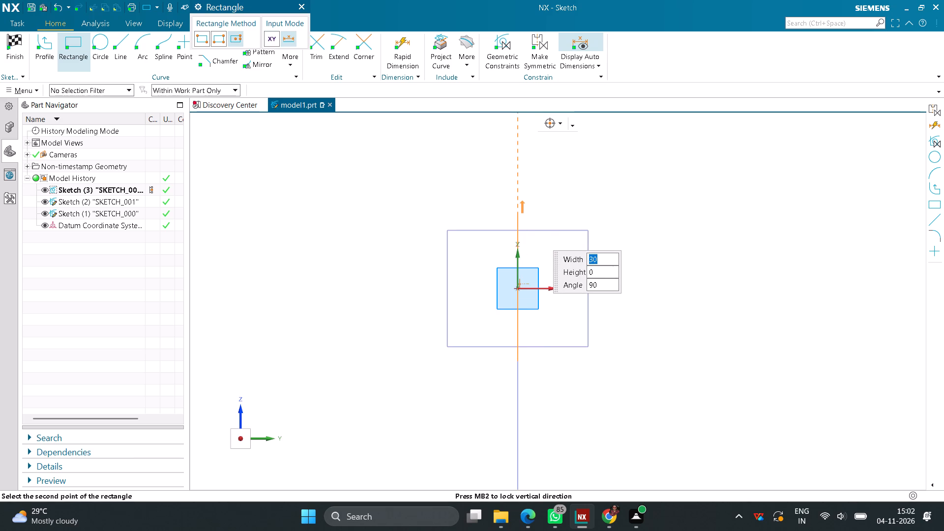
{"action": "left_click", "coordinate": [519, 216]}
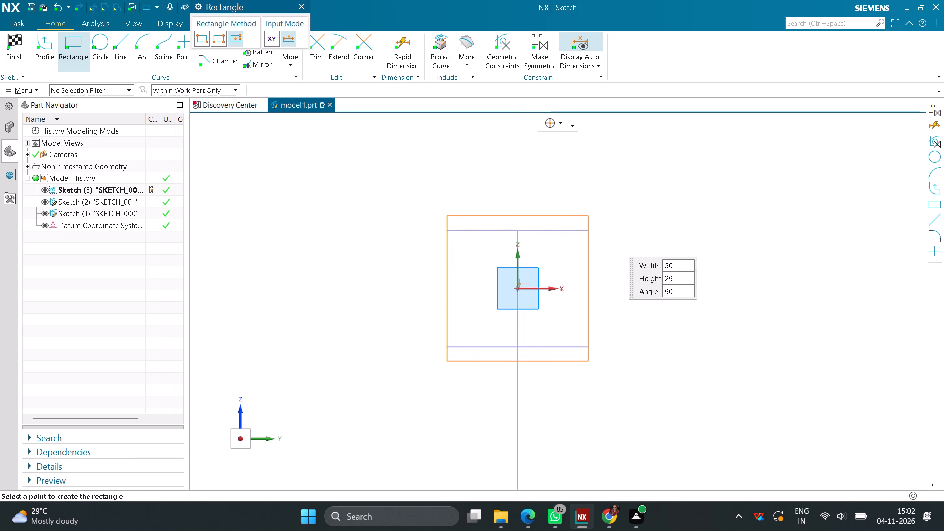
{"action": "left_click", "coordinate": [613, 224]}
{"action": "middle_click", "coordinate": [679, 195]}
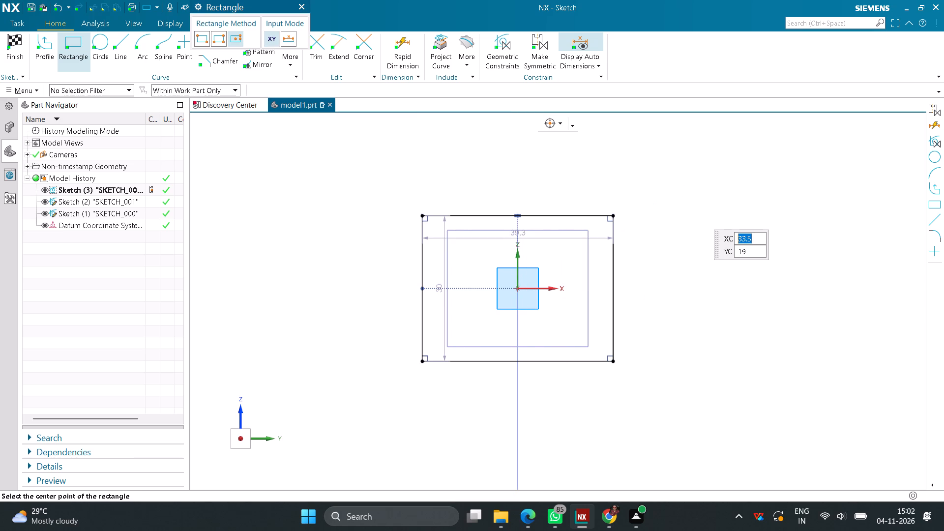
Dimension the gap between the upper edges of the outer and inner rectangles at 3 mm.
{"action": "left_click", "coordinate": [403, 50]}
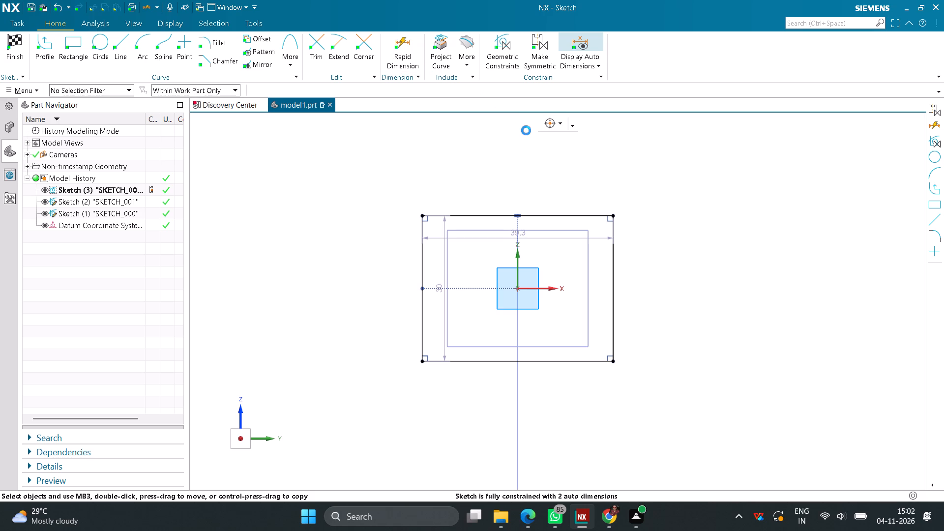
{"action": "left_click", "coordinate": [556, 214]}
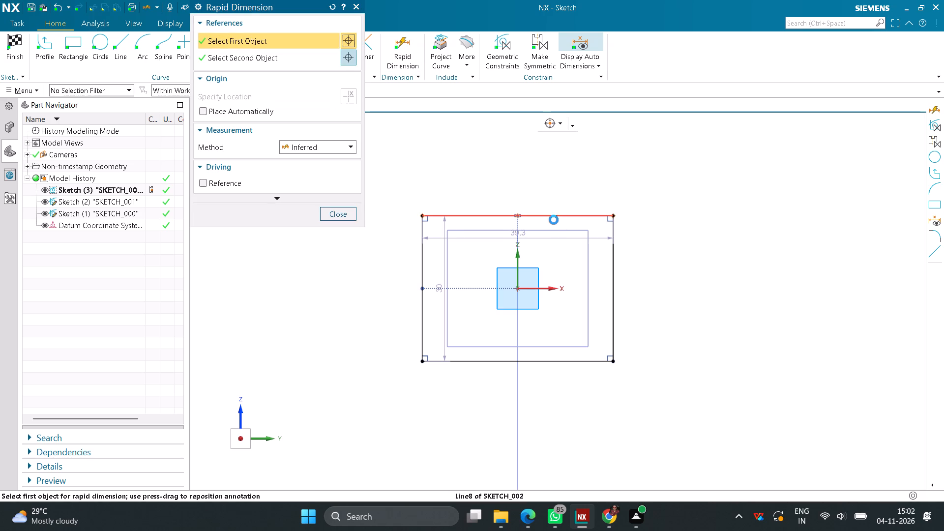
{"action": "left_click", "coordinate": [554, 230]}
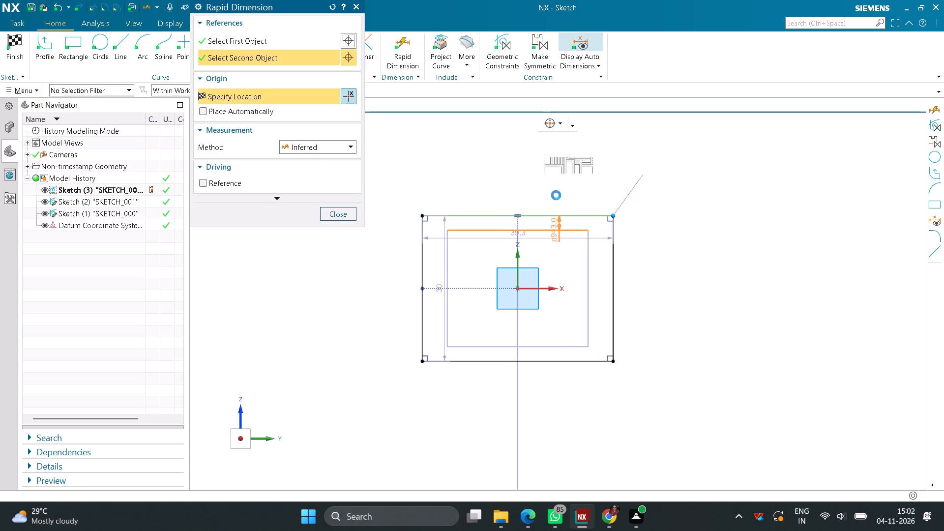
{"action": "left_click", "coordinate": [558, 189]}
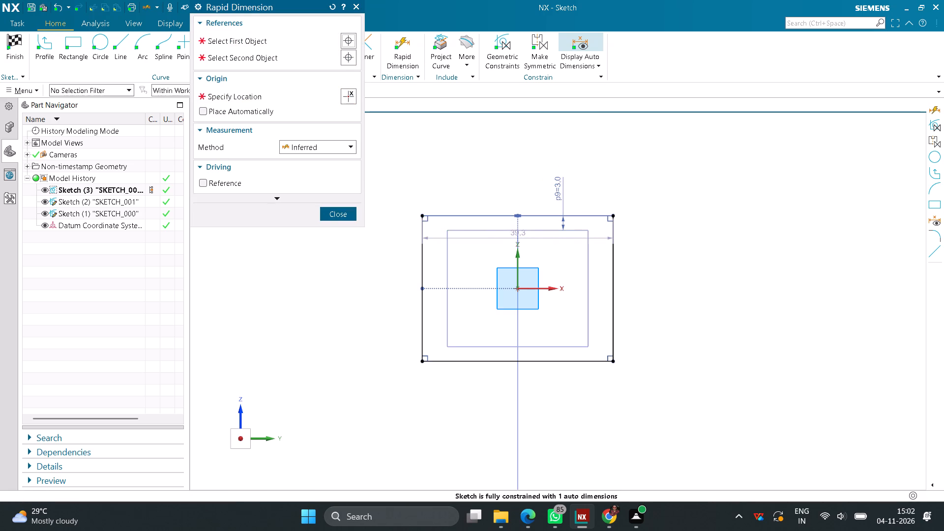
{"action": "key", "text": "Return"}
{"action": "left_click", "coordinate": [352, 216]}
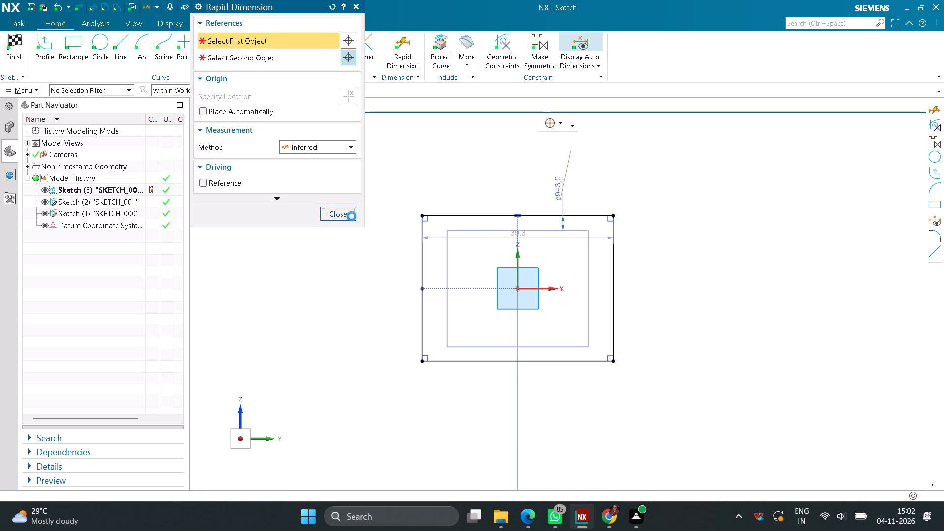
Dimension the gap between the right-hand vertical edges of the inner and outer rectangles and set it to 3 mm.
{"action": "left_click", "coordinate": [401, 63]}
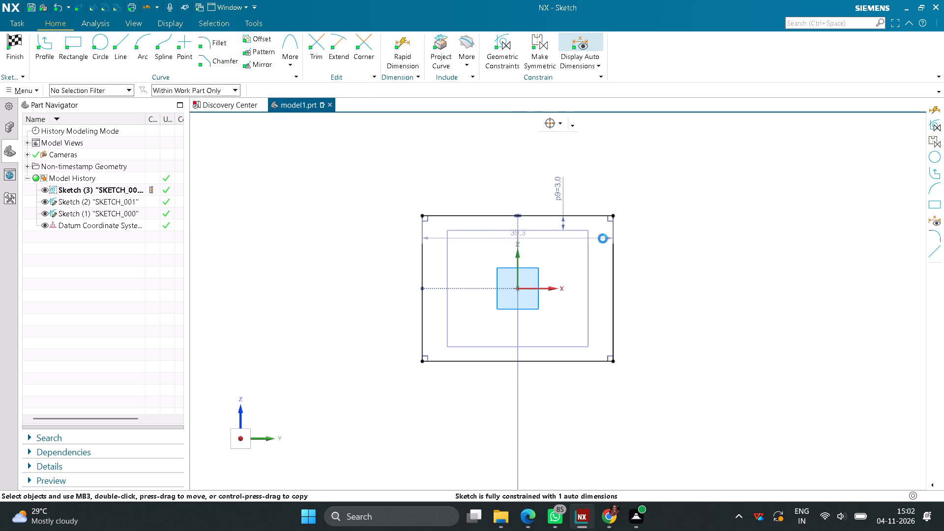
{"action": "left_click", "coordinate": [591, 276]}
{"action": "left_click", "coordinate": [613, 283]}
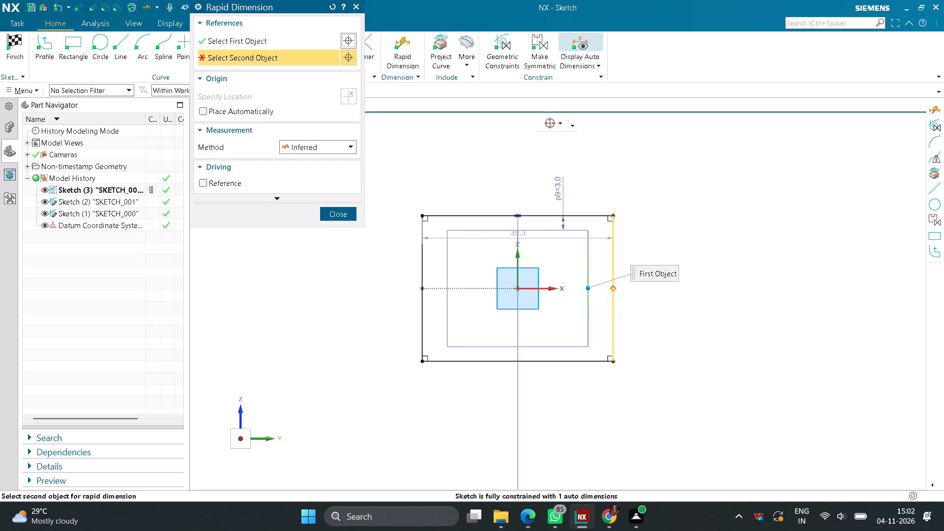
{"action": "left_click", "coordinate": [649, 300]}
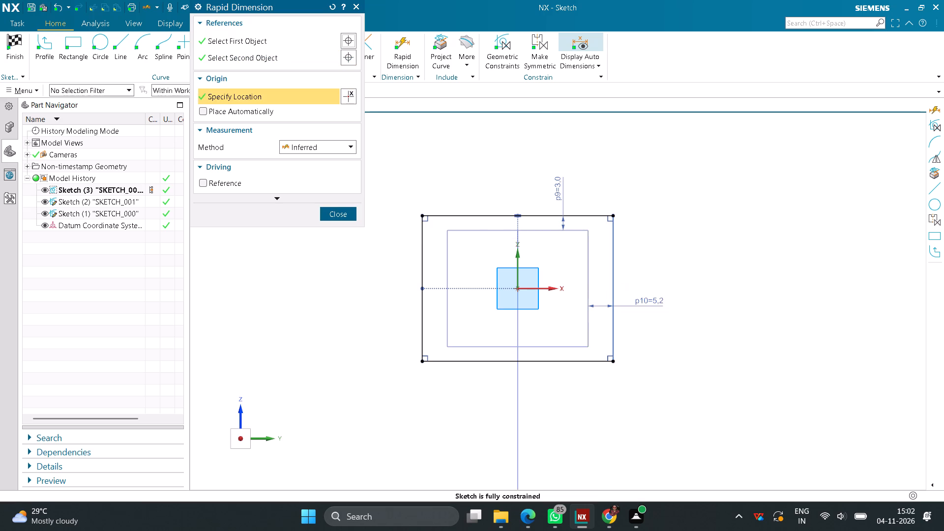
{"action": "key", "text": "3"}
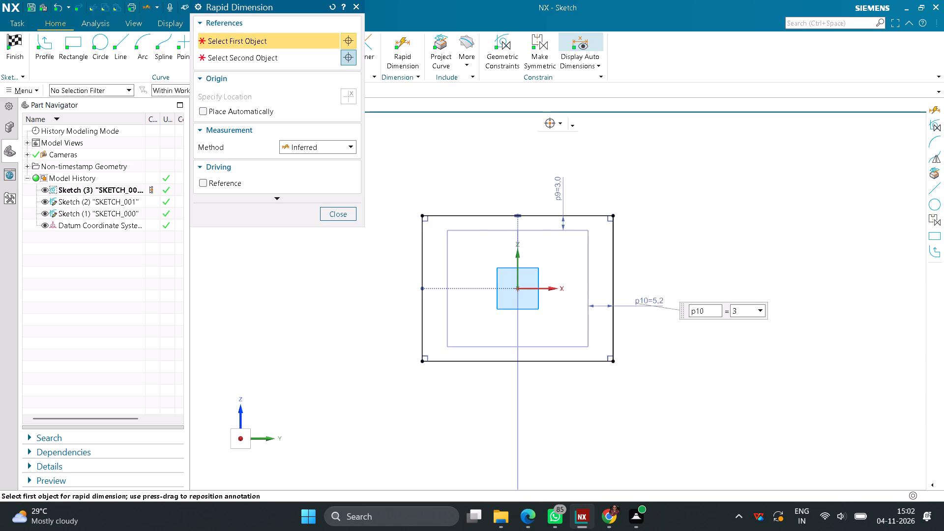
{"action": "key", "text": "Return"}
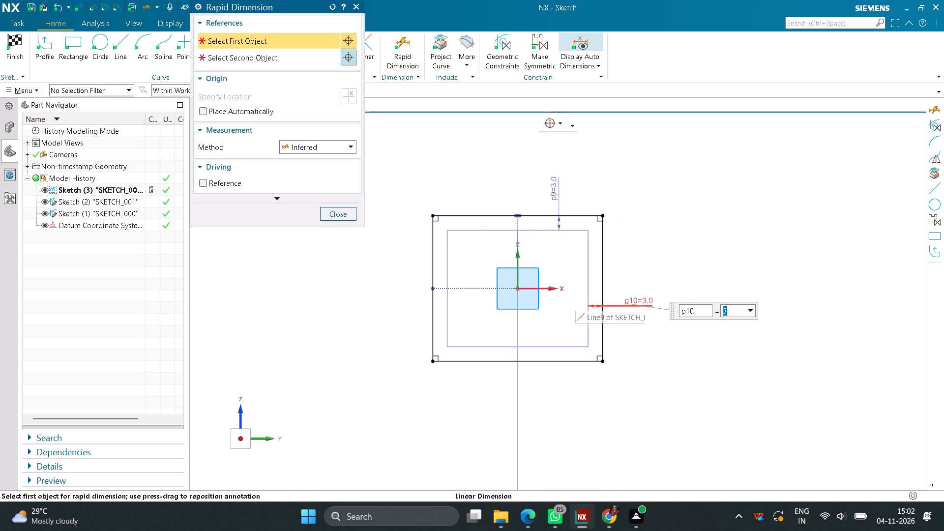
Add a 3 mm dimension between the lower edges of the inner and outer rectangles.
{"action": "left_click", "coordinate": [567, 351]}
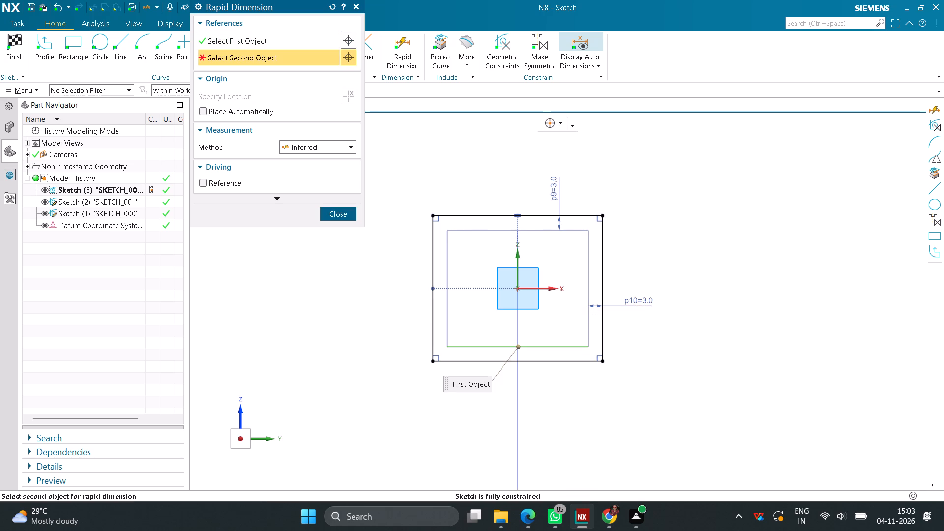
{"action": "left_click", "coordinate": [562, 360]}
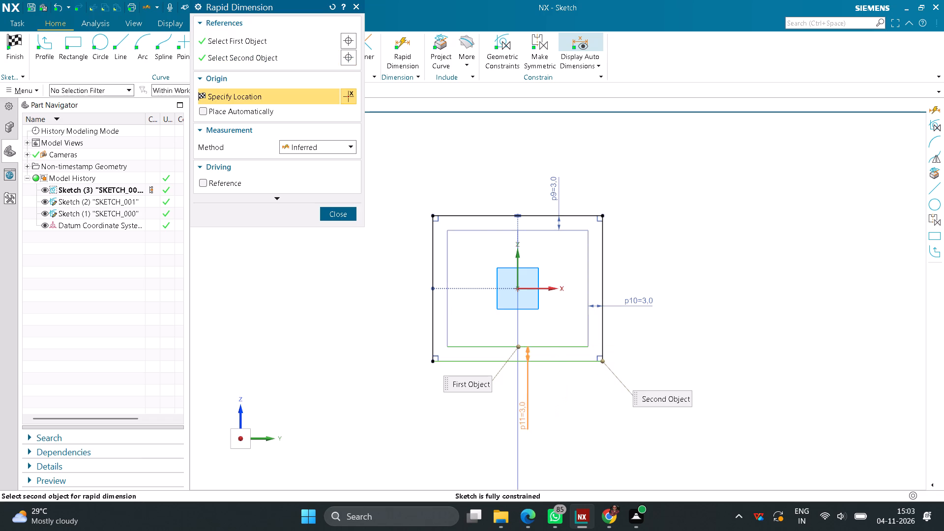
{"action": "left_click", "coordinate": [544, 418]}
{"action": "left_click", "coordinate": [478, 291]}
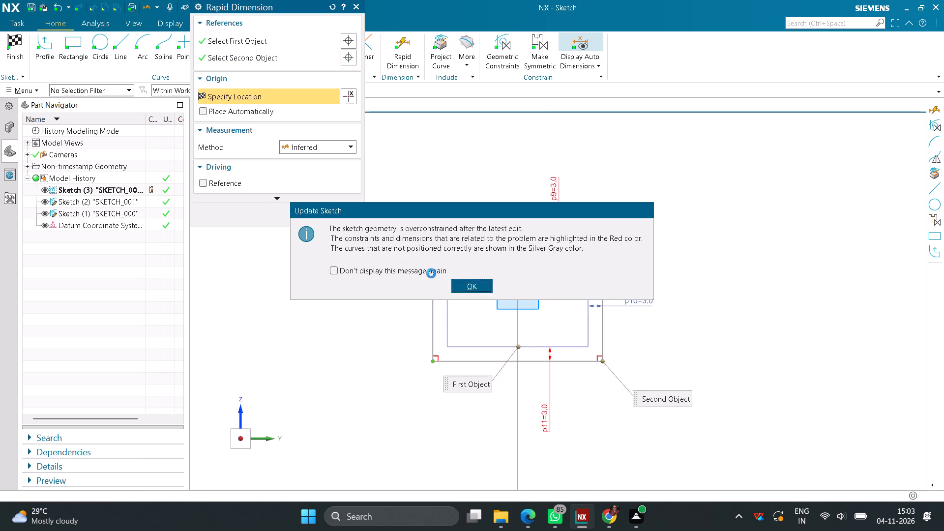
{"action": "left_click", "coordinate": [341, 212]}
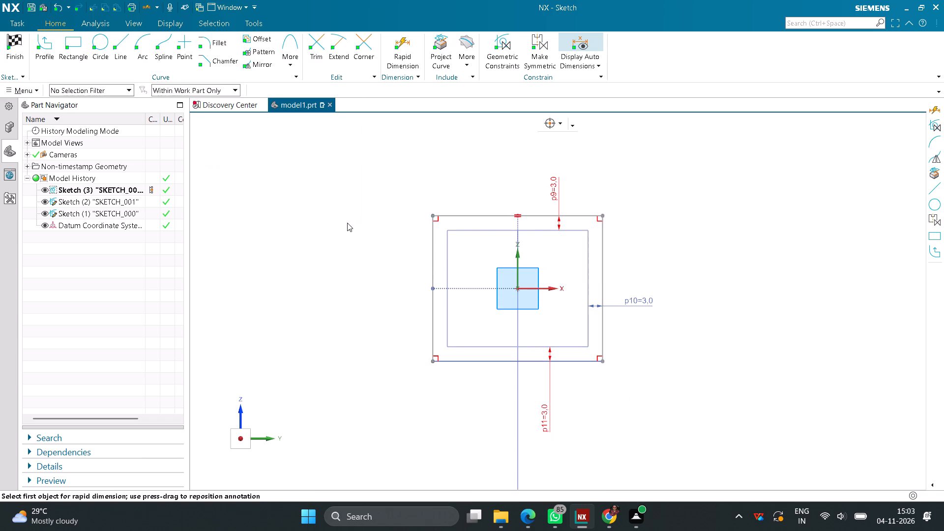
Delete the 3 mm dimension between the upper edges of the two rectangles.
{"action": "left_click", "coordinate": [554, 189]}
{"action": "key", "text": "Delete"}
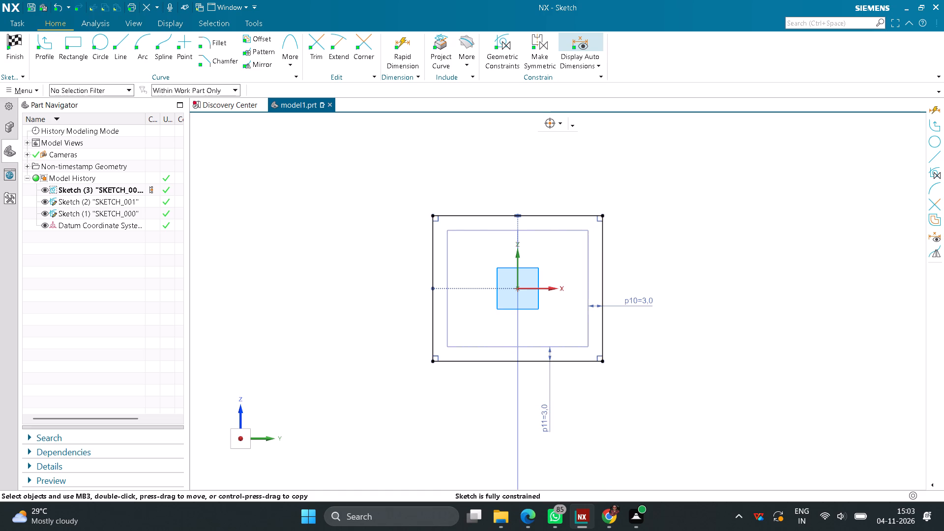
Finish the Right-plane sketch containing the outer rectangle.
{"action": "left_click", "coordinate": [20, 44]}
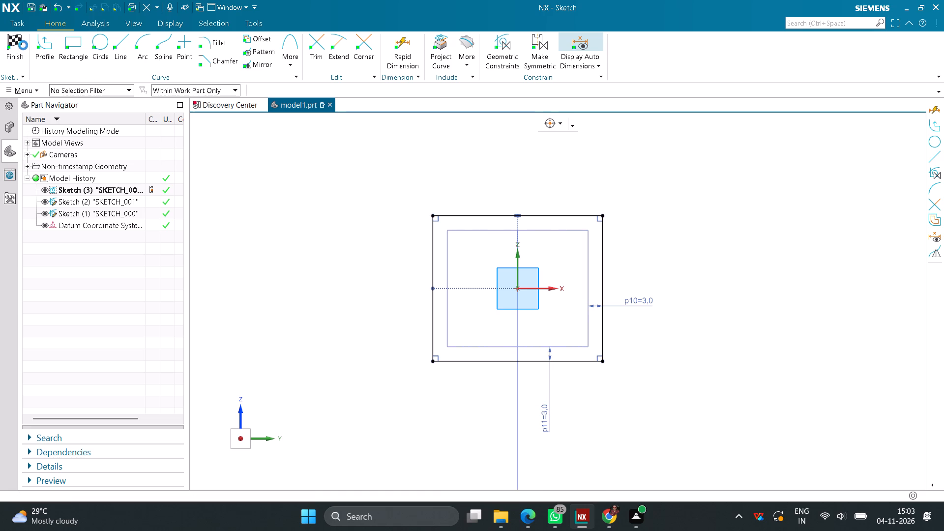
{"action": "left_click", "coordinate": [353, 245]}
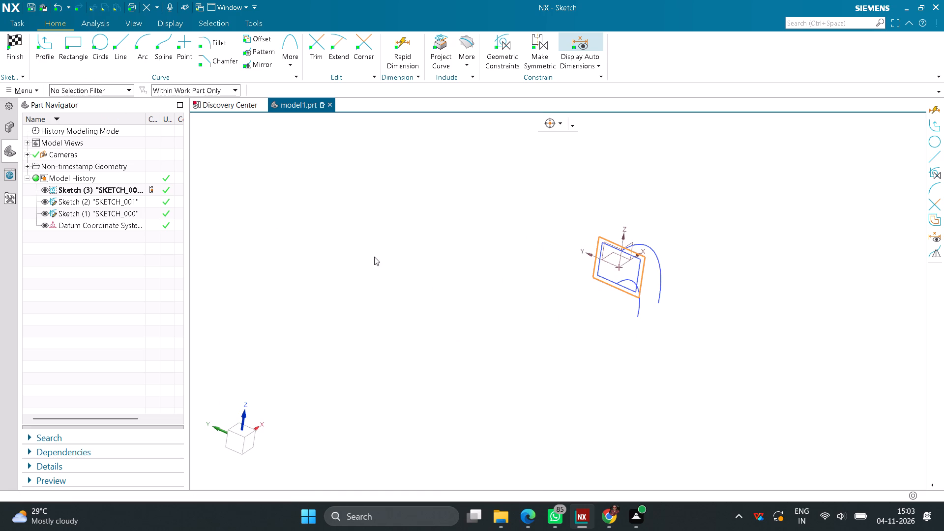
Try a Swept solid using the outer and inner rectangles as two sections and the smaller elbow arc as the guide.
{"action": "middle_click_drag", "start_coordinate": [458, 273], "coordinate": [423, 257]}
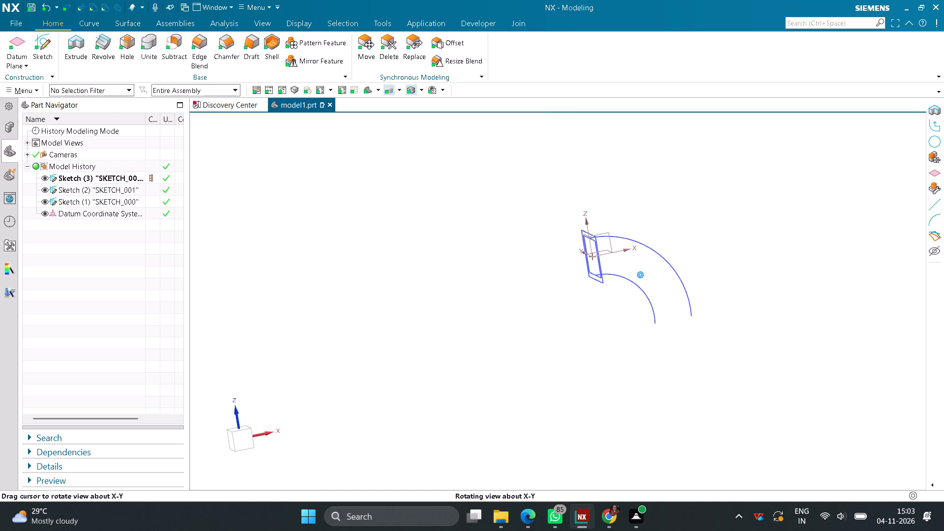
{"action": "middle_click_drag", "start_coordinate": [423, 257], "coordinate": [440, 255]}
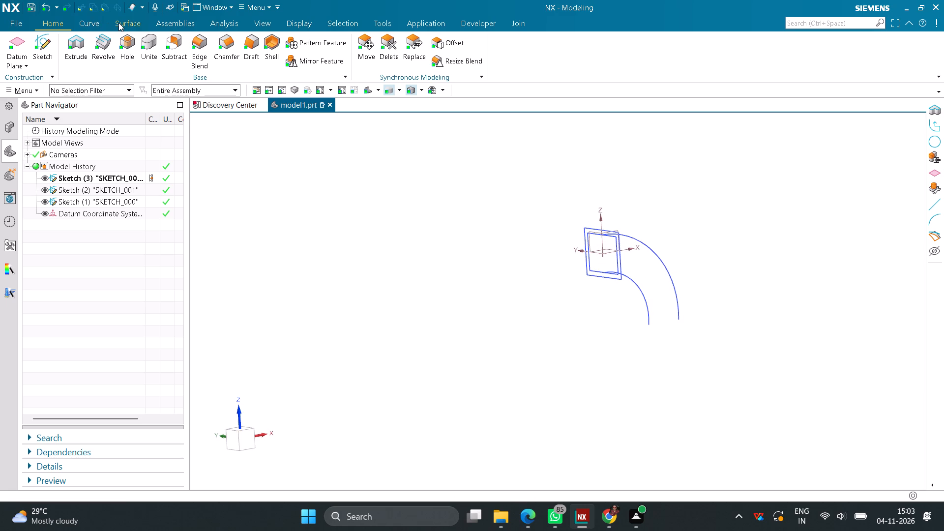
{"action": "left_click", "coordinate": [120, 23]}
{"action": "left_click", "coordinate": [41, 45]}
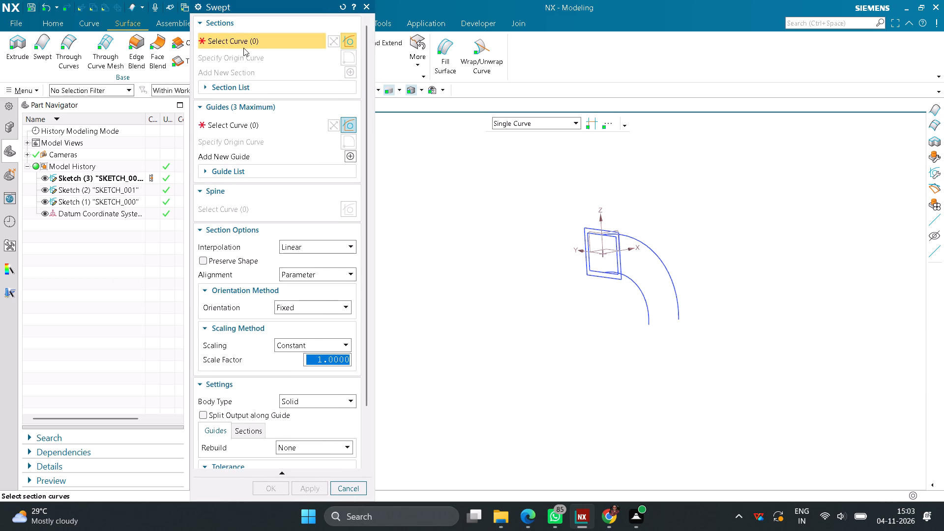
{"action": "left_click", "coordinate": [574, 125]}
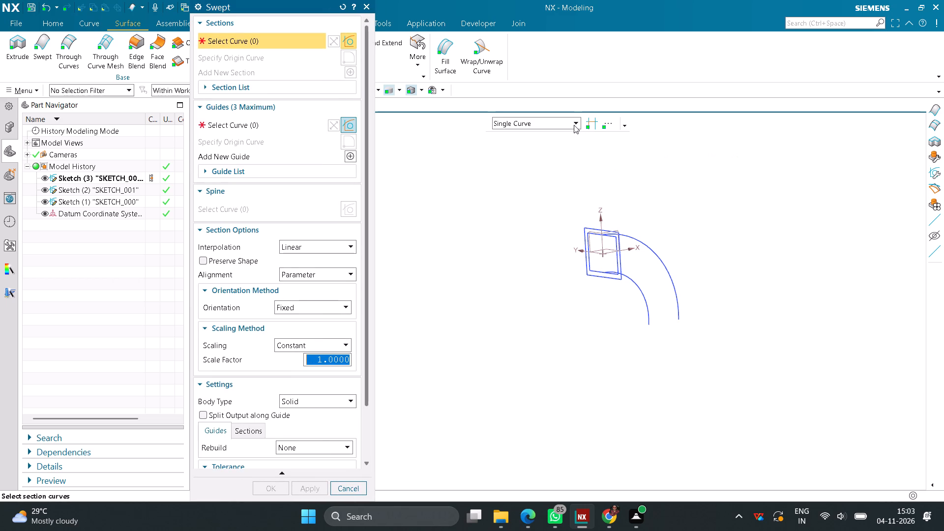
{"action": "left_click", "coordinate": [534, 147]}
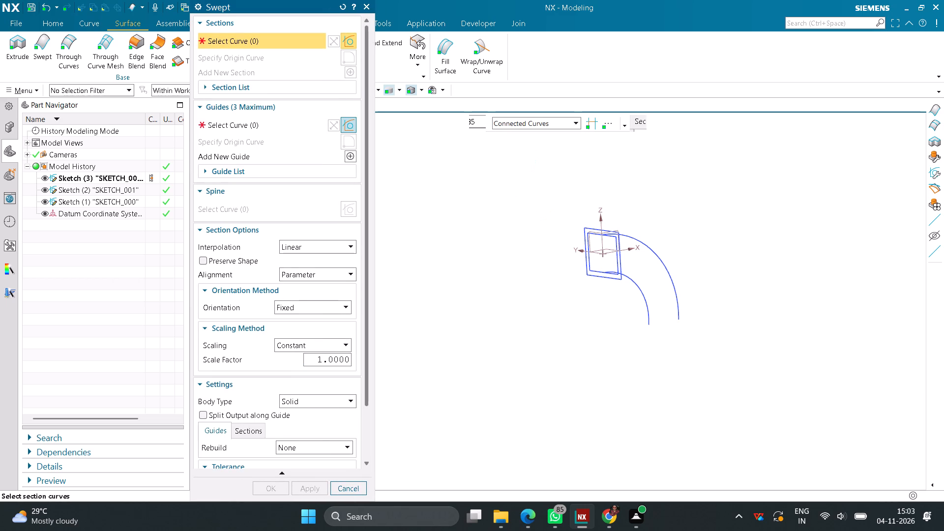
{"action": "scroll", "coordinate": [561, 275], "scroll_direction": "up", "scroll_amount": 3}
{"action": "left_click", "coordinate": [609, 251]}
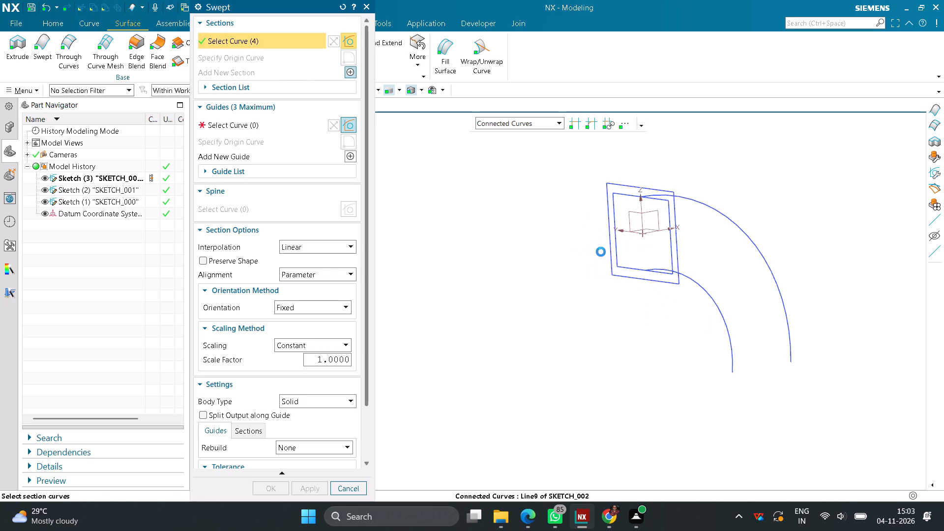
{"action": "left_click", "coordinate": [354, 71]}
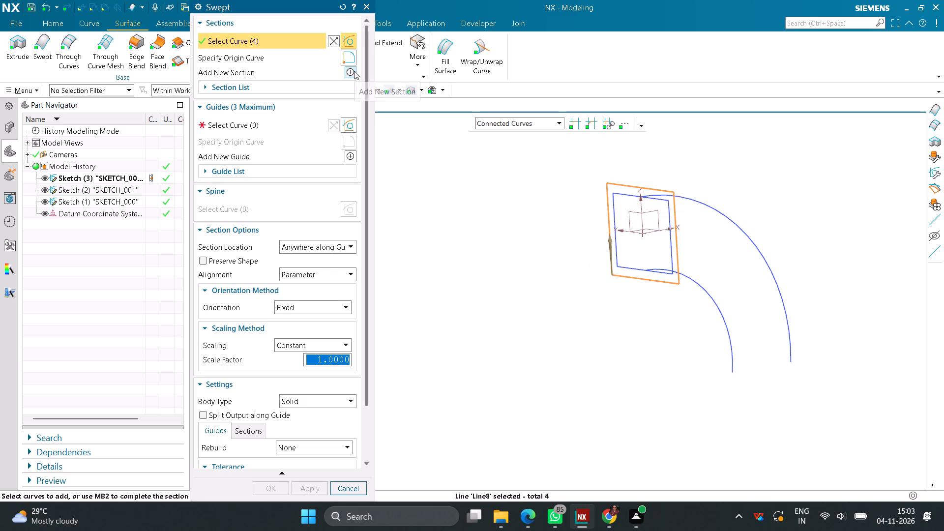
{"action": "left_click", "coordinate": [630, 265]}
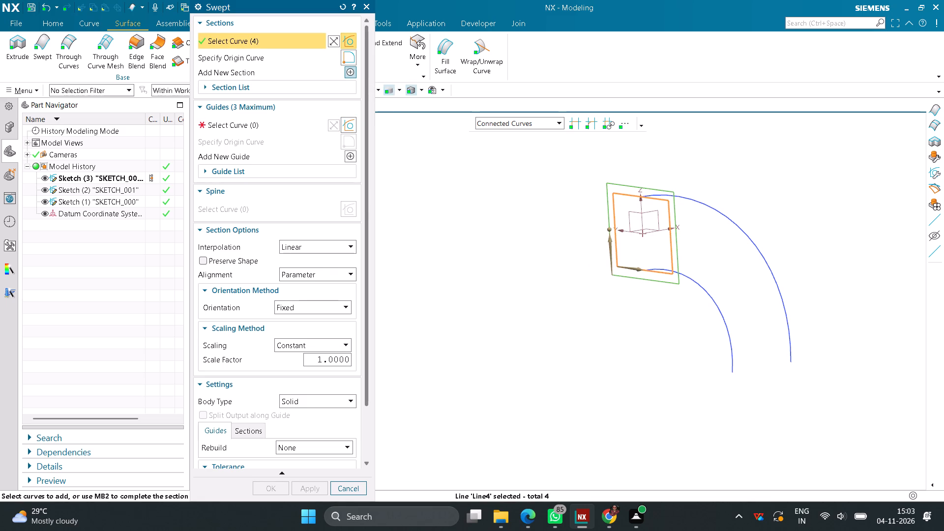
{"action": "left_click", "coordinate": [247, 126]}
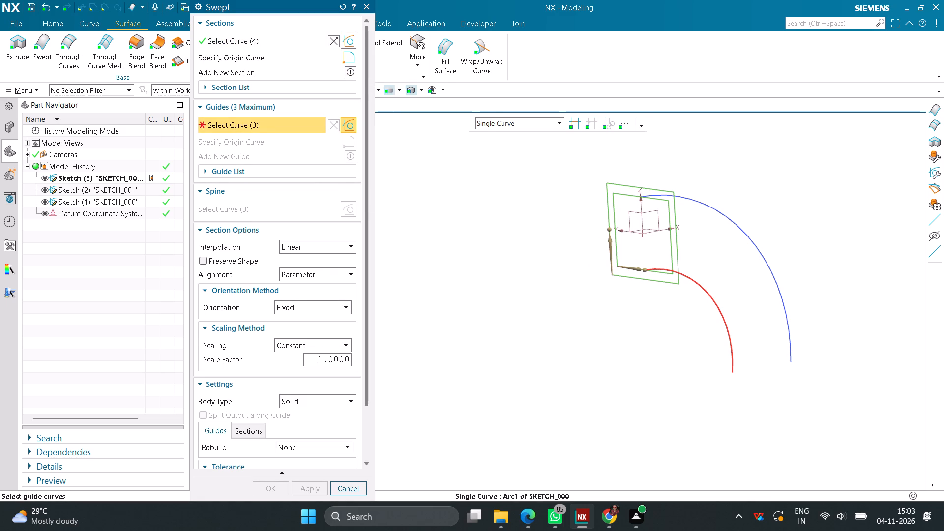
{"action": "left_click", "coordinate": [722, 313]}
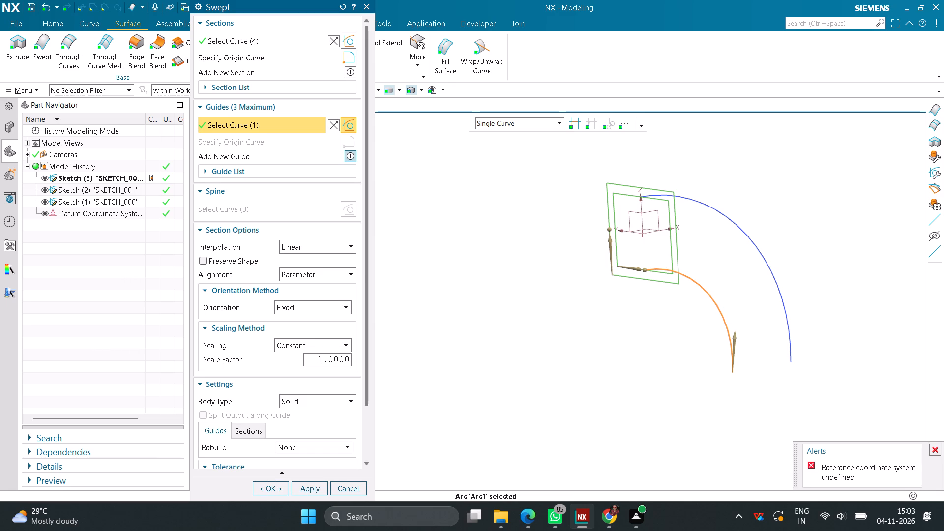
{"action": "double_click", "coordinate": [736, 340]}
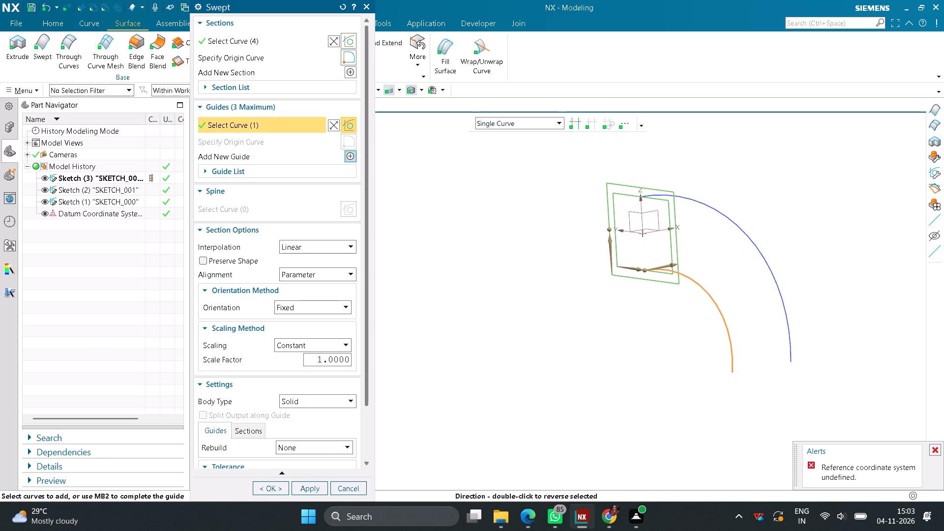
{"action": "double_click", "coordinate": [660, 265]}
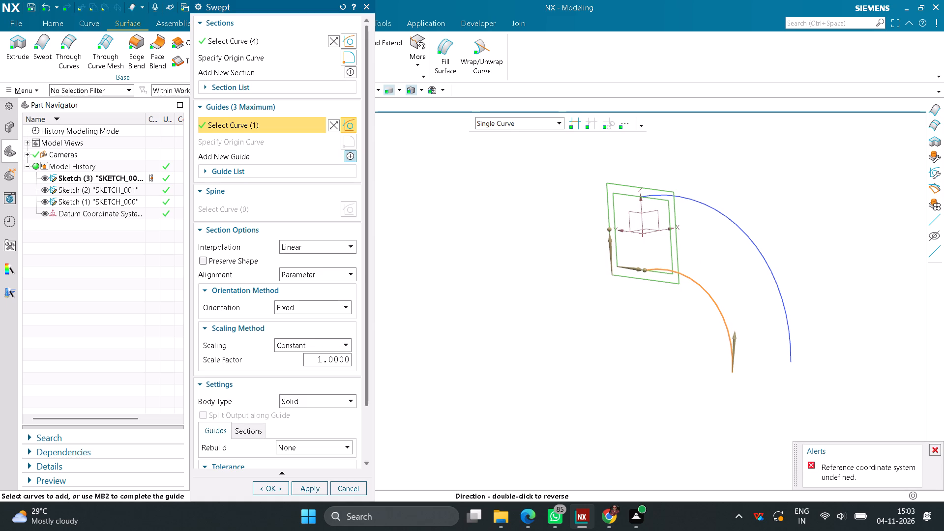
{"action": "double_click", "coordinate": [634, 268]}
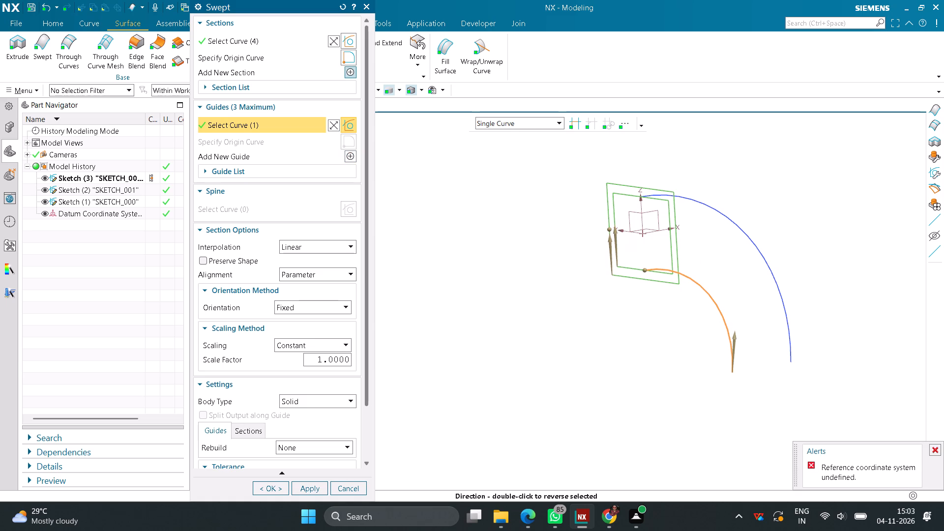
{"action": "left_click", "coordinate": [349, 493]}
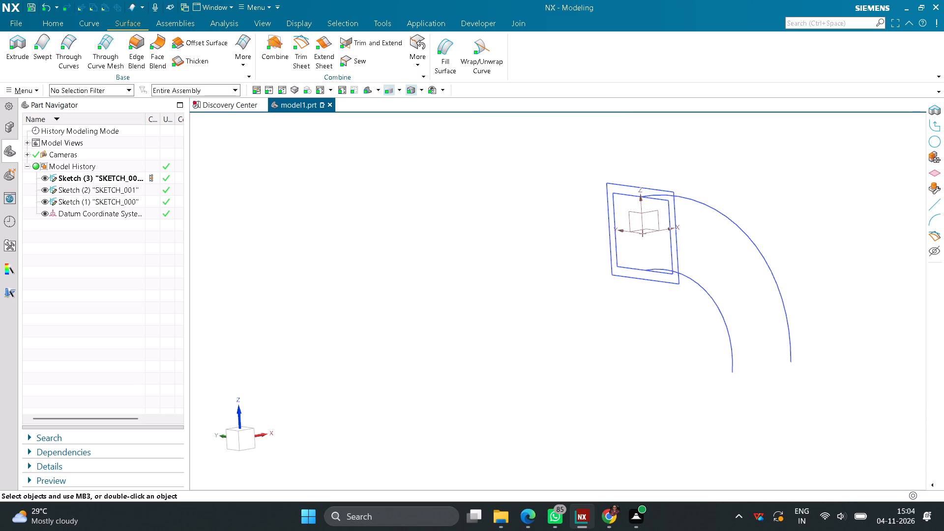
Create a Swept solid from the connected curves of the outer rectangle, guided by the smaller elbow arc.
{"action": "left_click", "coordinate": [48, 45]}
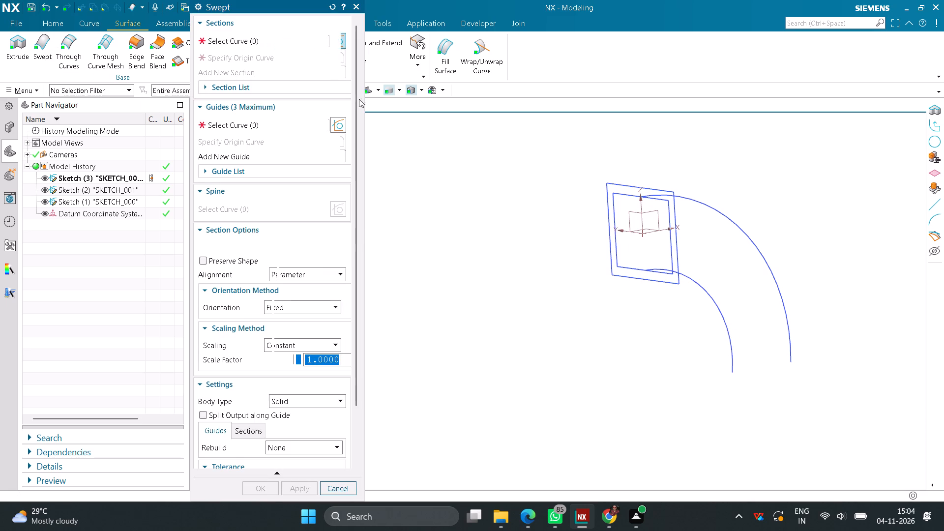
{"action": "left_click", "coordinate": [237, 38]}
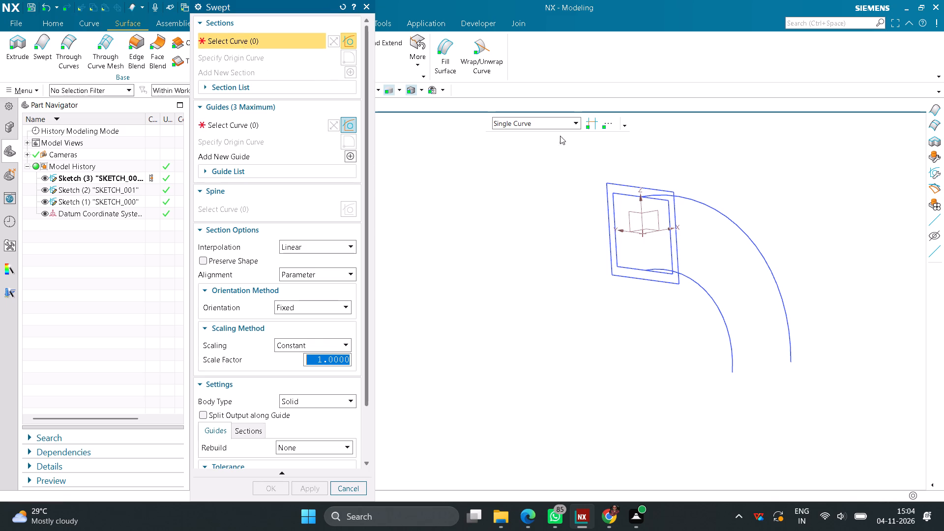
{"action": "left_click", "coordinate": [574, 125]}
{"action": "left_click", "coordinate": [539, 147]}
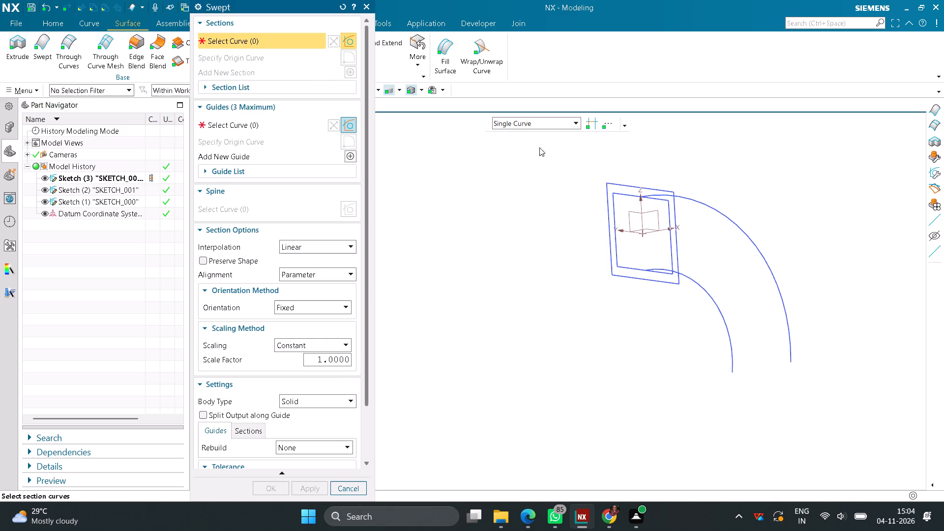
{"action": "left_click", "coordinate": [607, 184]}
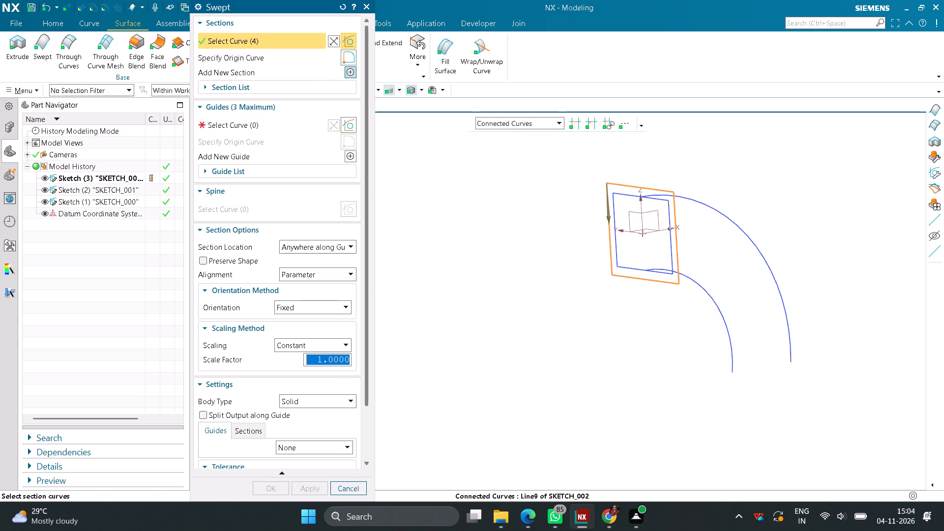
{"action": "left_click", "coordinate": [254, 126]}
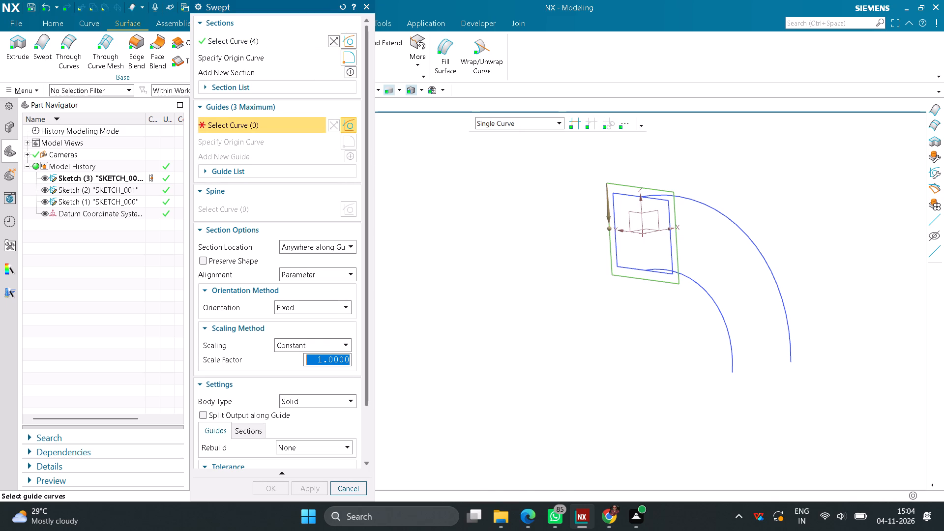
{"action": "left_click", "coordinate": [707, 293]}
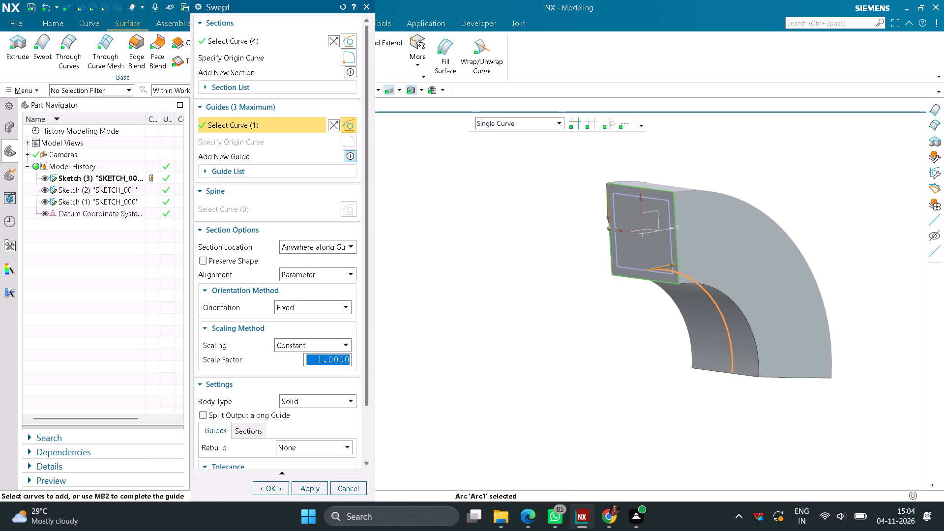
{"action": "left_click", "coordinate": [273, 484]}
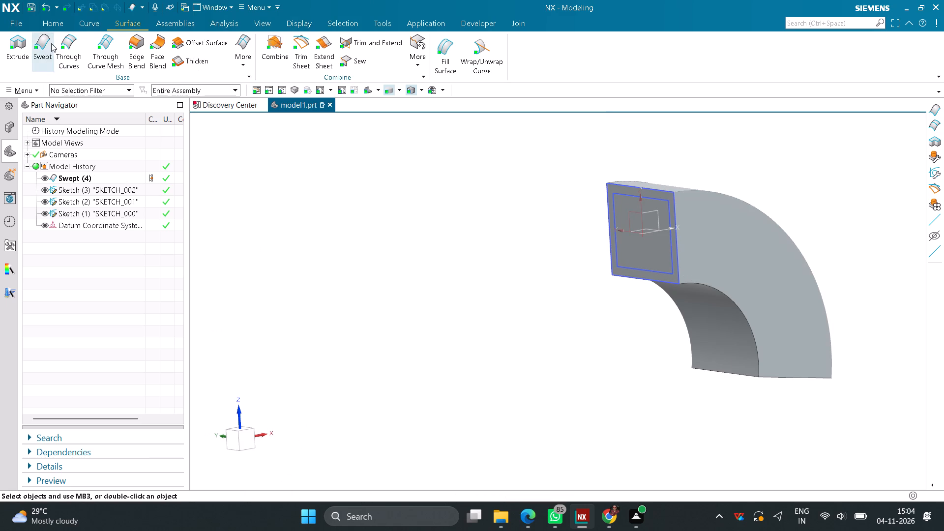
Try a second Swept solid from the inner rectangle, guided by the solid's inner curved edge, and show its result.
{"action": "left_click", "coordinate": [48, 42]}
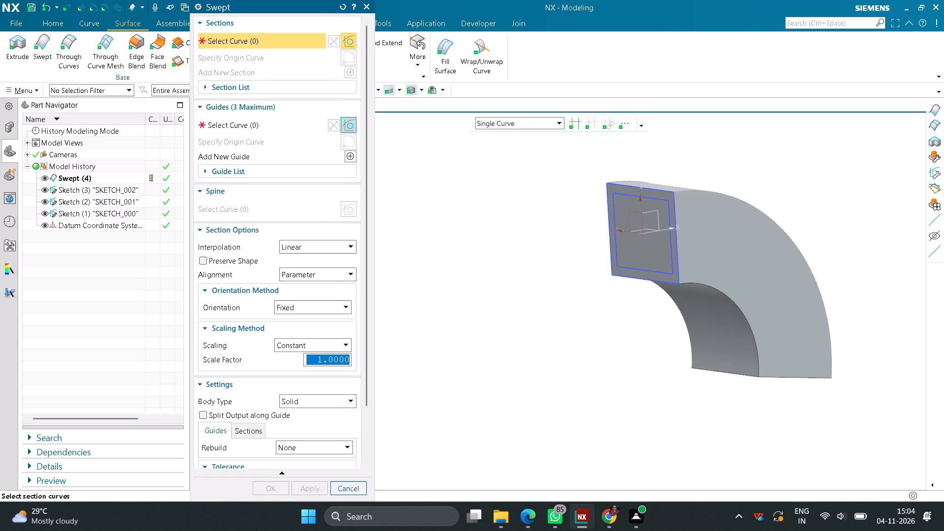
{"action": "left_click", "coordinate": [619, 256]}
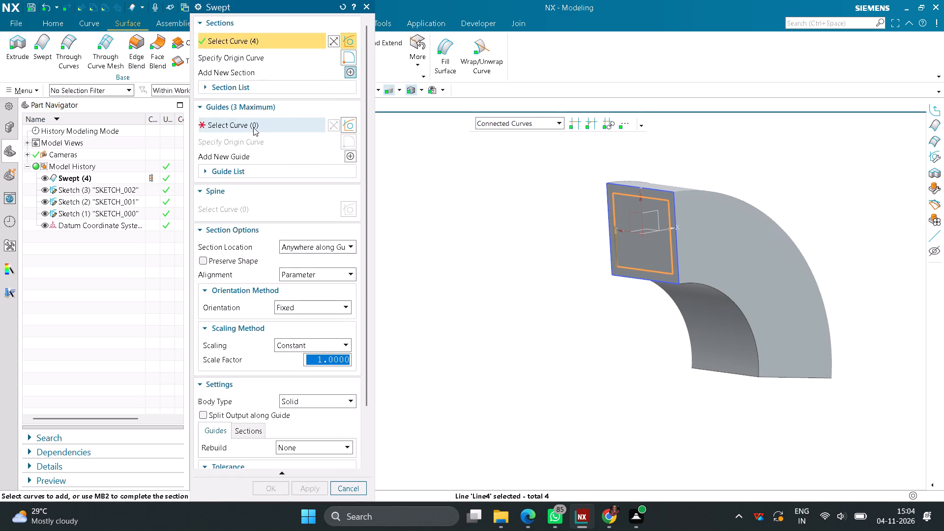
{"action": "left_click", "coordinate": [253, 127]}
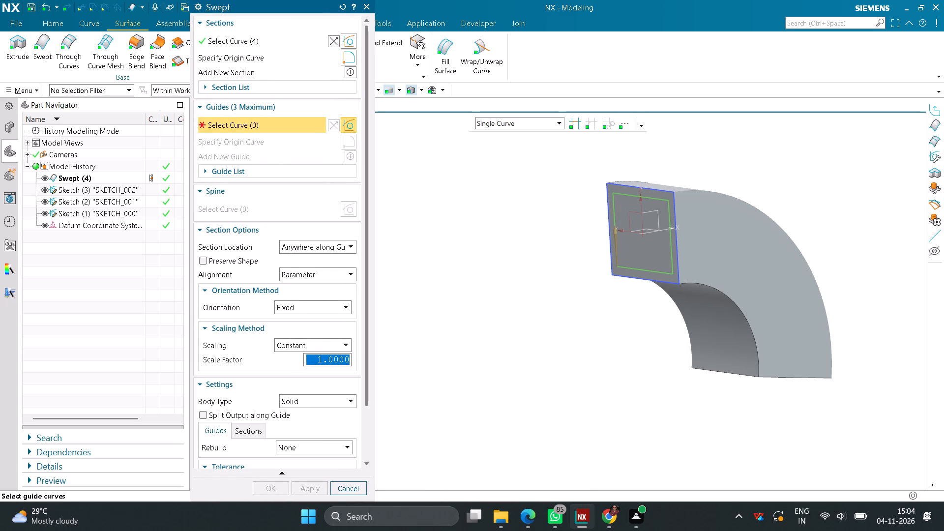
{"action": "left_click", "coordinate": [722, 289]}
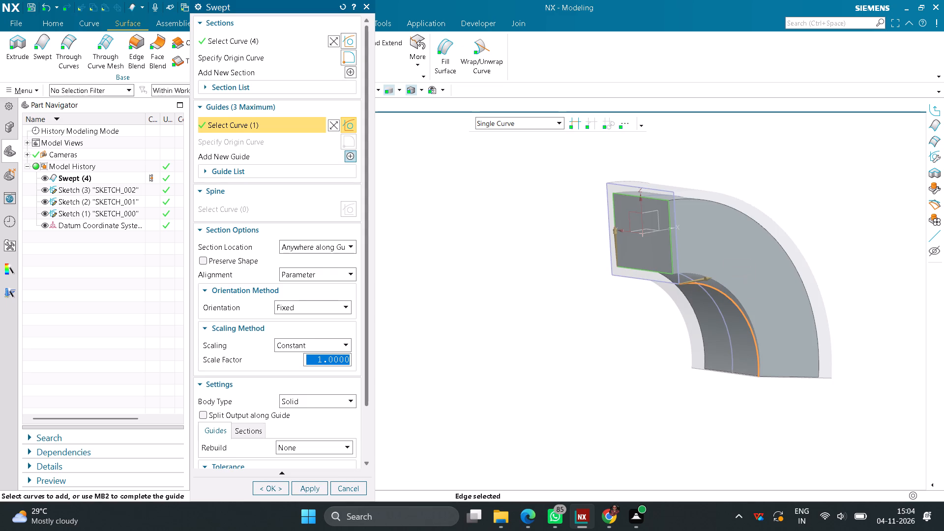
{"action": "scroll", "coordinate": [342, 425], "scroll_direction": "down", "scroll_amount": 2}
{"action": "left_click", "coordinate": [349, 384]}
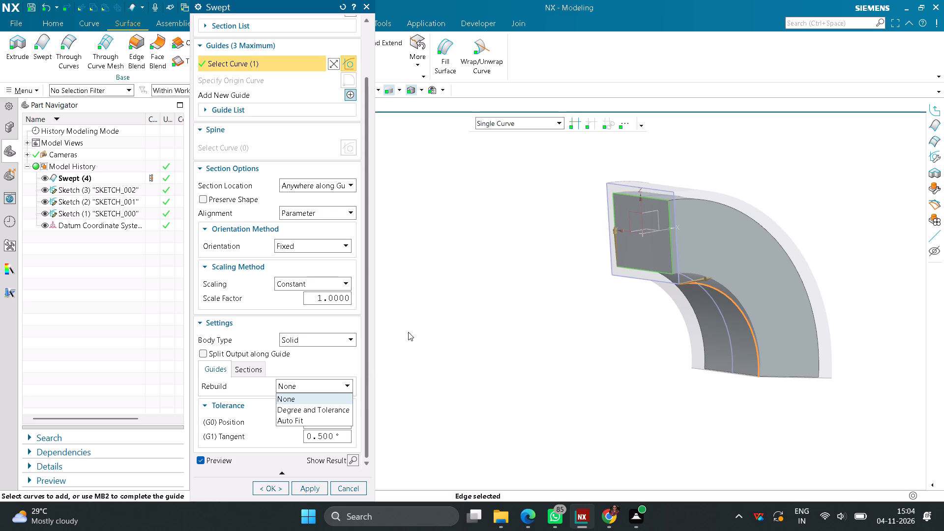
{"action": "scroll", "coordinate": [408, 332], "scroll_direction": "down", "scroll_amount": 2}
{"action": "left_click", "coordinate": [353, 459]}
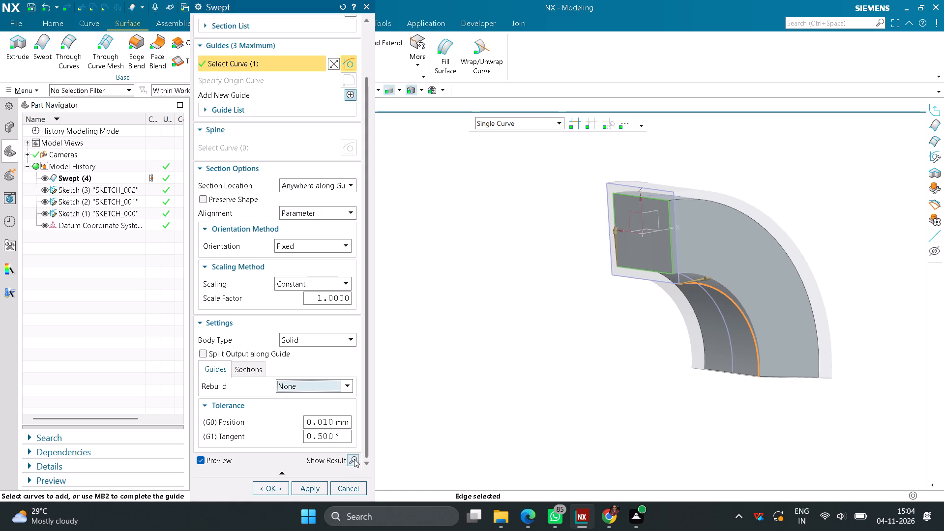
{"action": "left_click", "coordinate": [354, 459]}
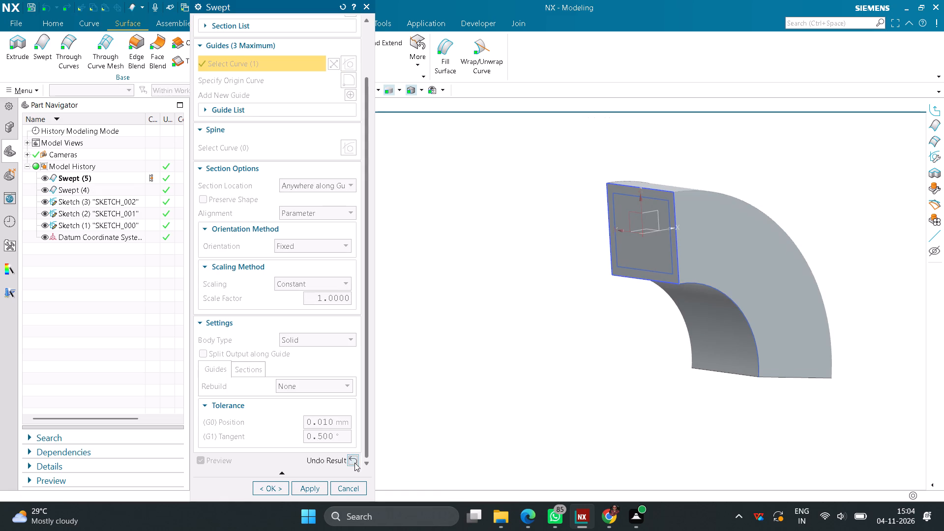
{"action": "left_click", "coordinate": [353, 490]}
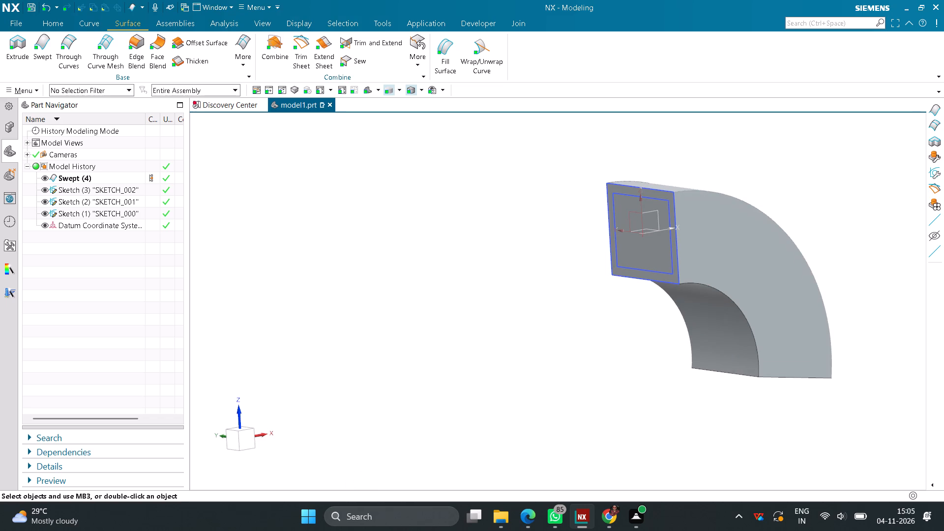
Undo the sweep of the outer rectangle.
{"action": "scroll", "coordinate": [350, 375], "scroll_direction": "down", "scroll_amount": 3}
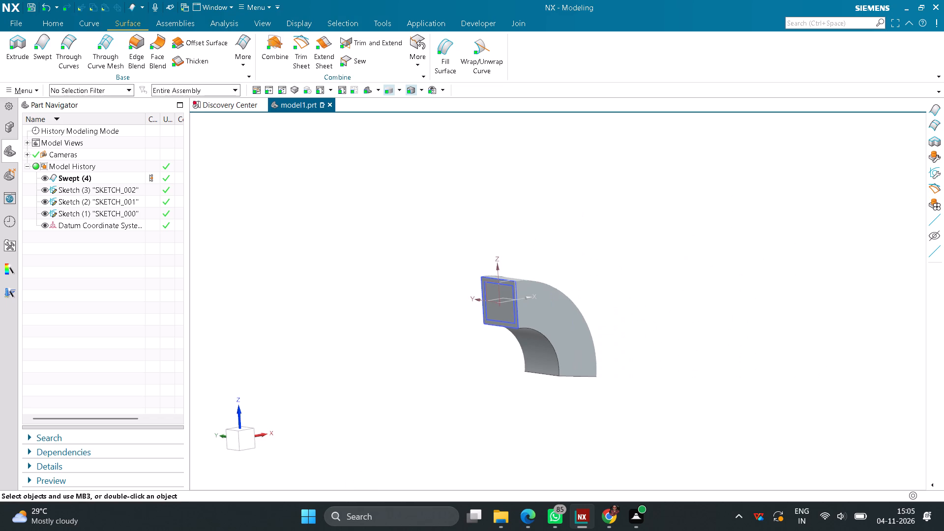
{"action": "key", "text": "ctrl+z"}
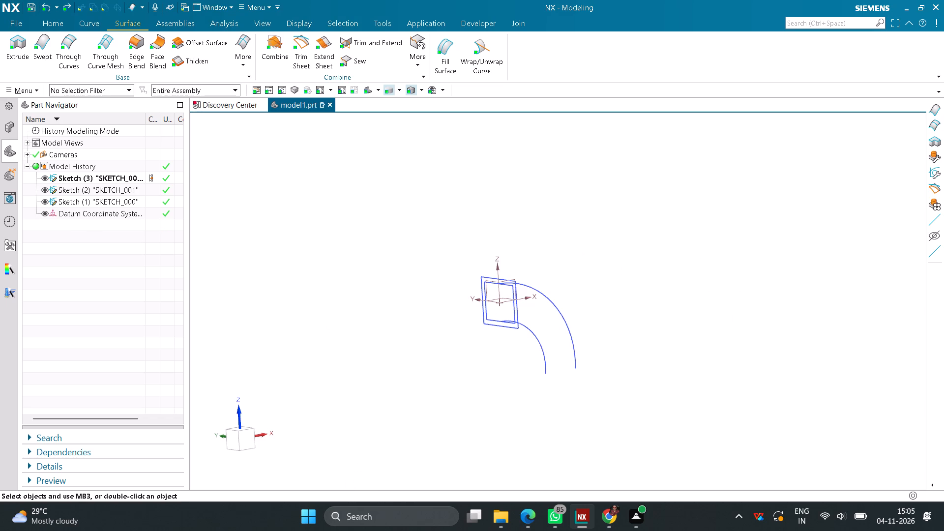
Sweep the inner rectangle's connected curves along the smaller elbow arc using Sweep Along Guide, with a first offset of -3 mm.
{"action": "left_click", "coordinate": [811, 25]}
{"action": "type", "text": "sw"}
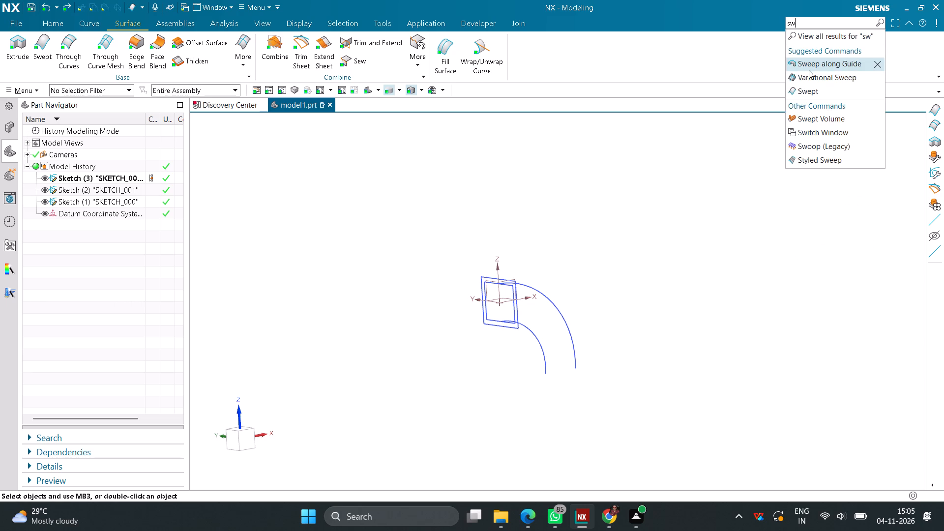
{"action": "left_click", "coordinate": [816, 66]}
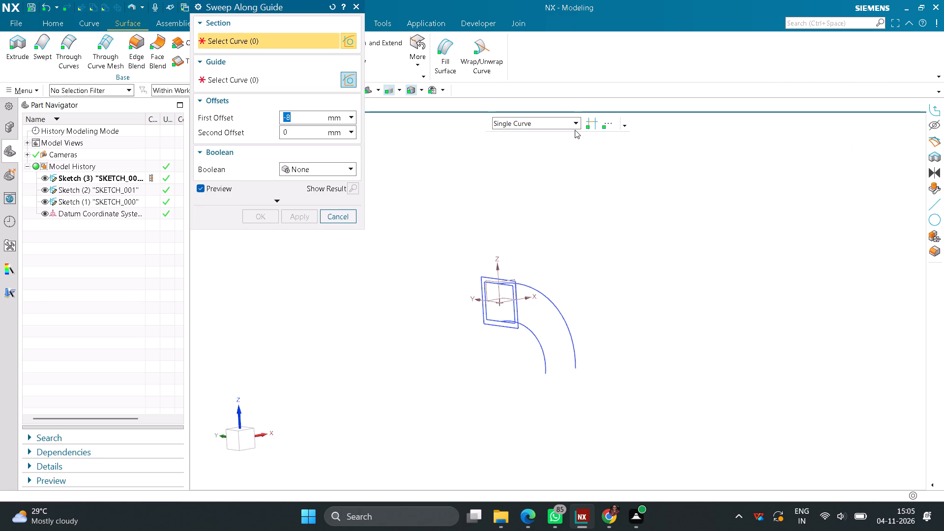
{"action": "left_click", "coordinate": [573, 123]}
{"action": "left_click", "coordinate": [550, 148]}
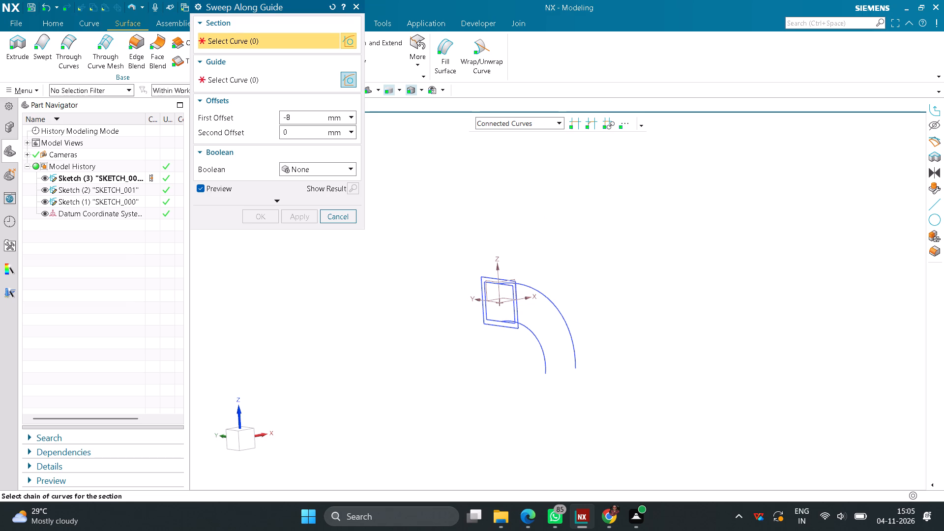
{"action": "scroll", "coordinate": [468, 333], "scroll_direction": "up", "scroll_amount": 4}
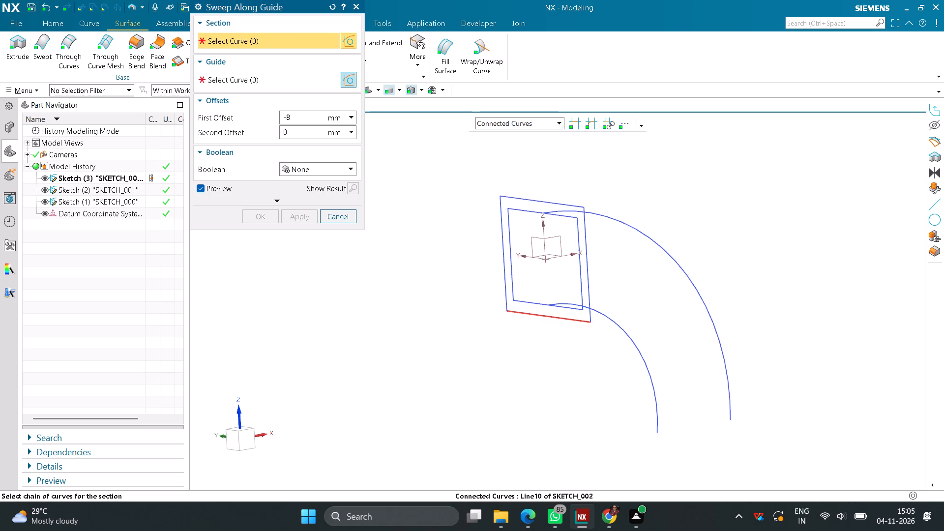
{"action": "left_click", "coordinate": [525, 301]}
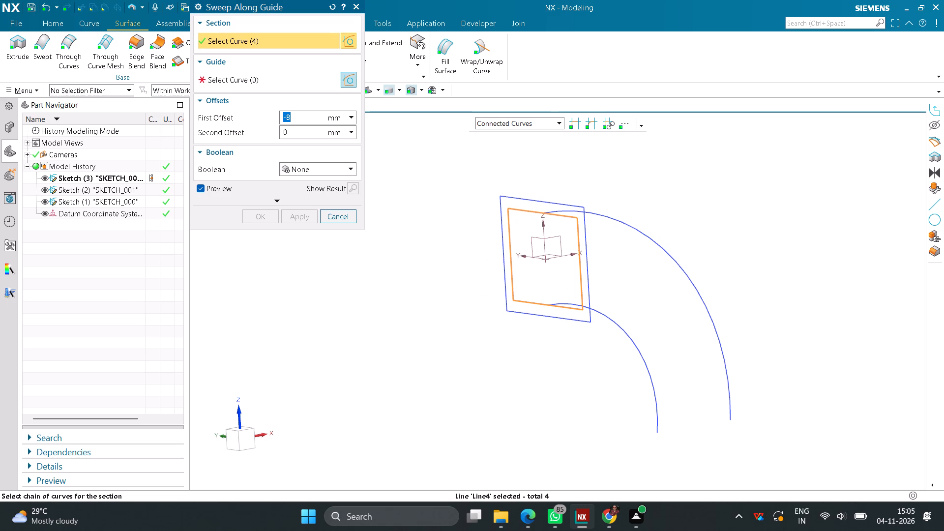
{"action": "left_click", "coordinate": [256, 85]}
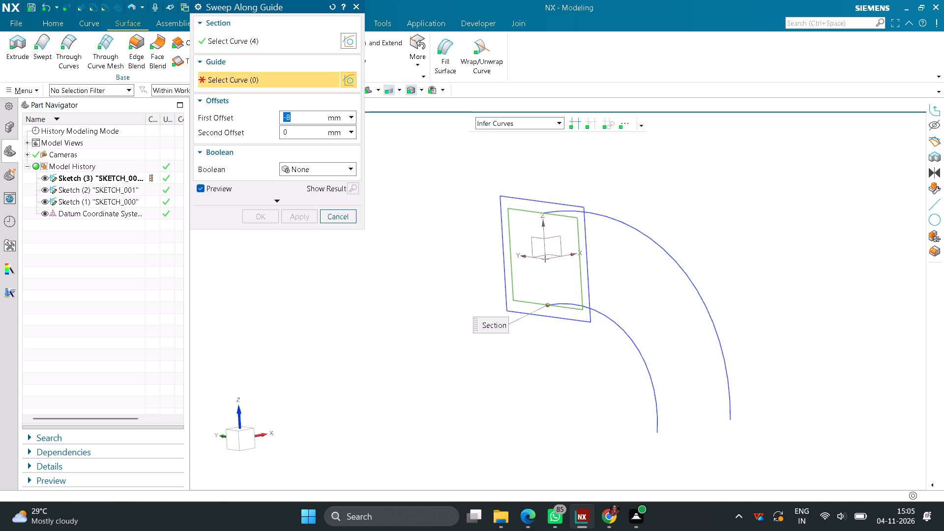
{"action": "left_click", "coordinate": [561, 125]}
{"action": "left_click", "coordinate": [528, 136]}
{"action": "left_click", "coordinate": [630, 330]}
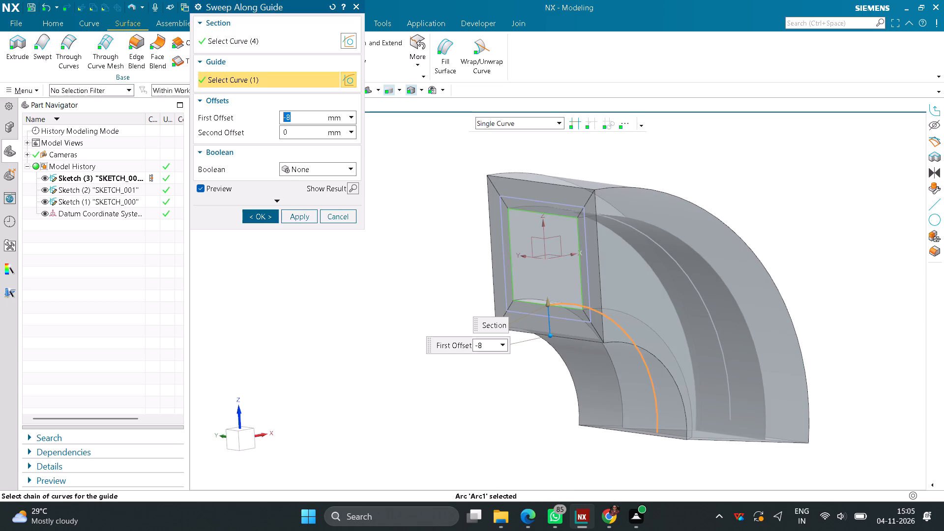
{"action": "key", "text": "minus"}
{"action": "key", "text": "3"}
{"action": "key", "text": "Return"}
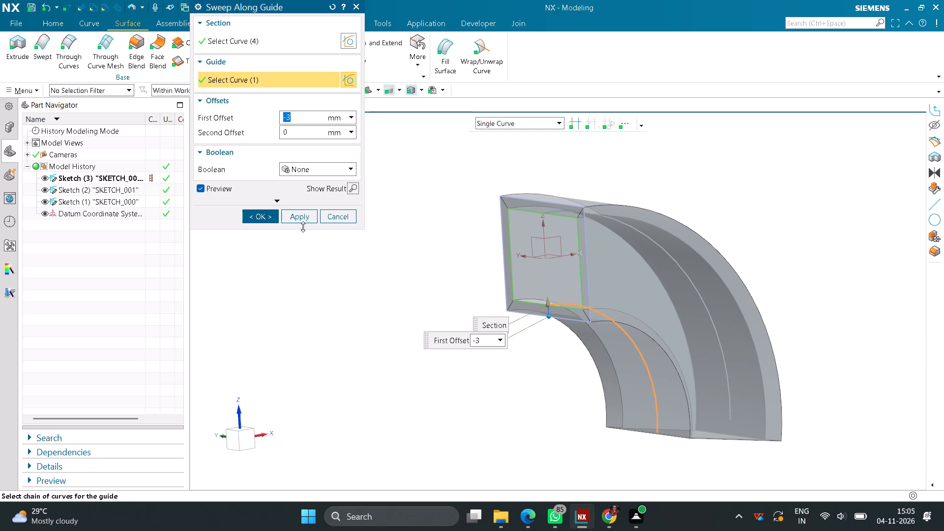
{"action": "left_click", "coordinate": [256, 217]}
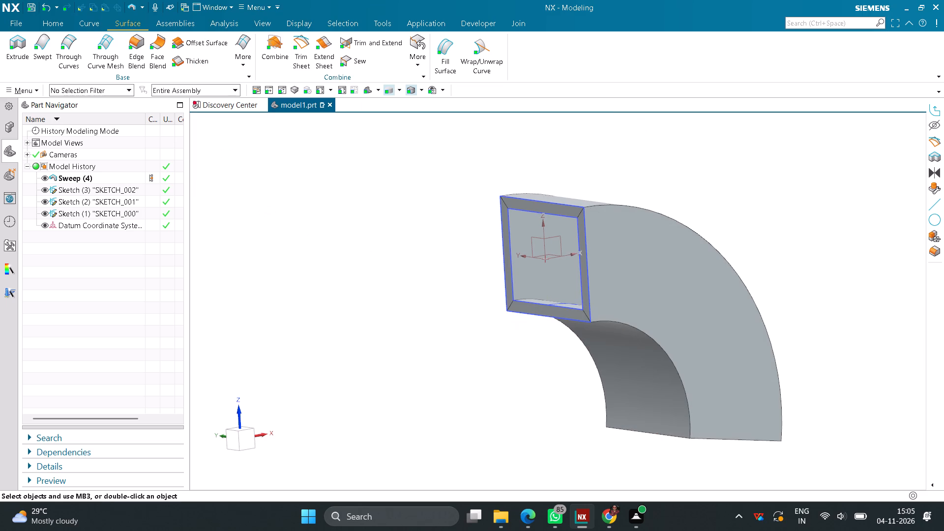
Start a new sketch on the swept elbow's rectangular end face at the origin, viewed squarely from outside.
{"action": "middle_click_drag", "start_coordinate": [509, 377], "coordinate": [480, 366]}
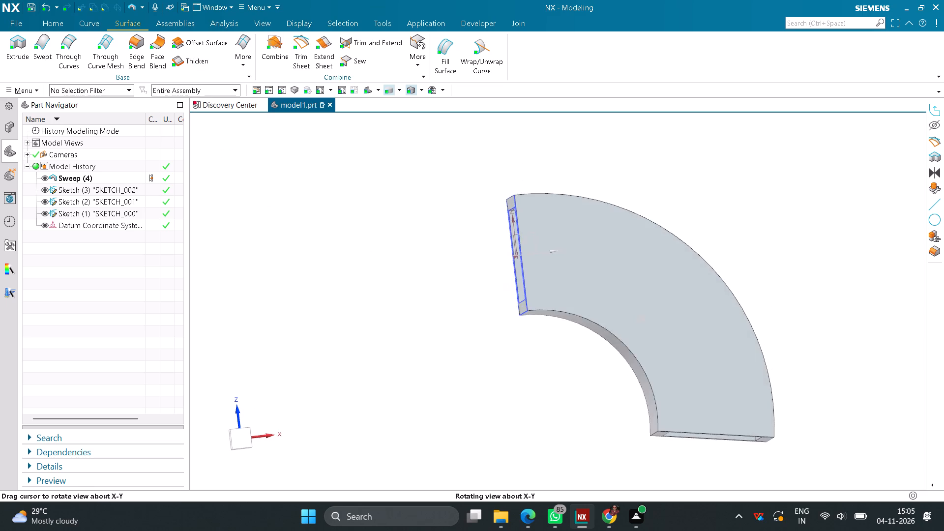
{"action": "middle_click_drag", "start_coordinate": [480, 366], "coordinate": [530, 376]}
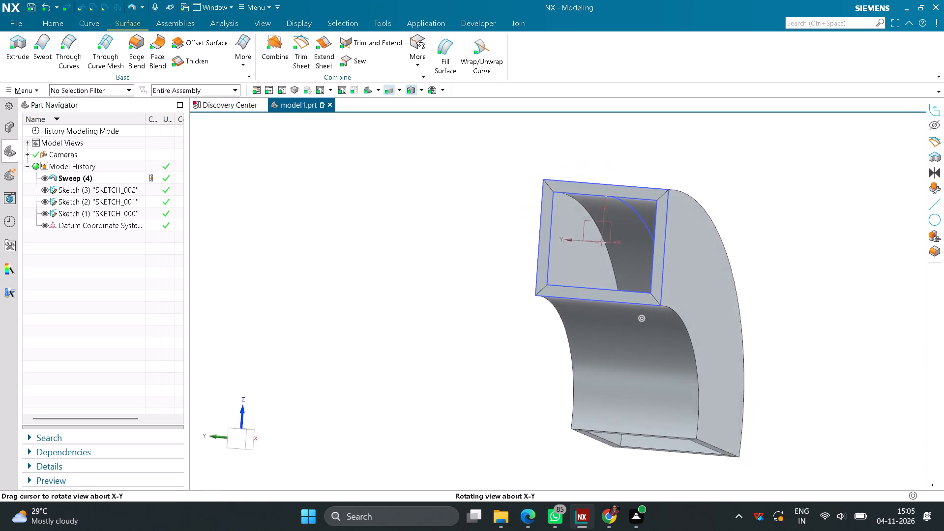
{"action": "middle_click_drag", "start_coordinate": [530, 376], "coordinate": [524, 383]}
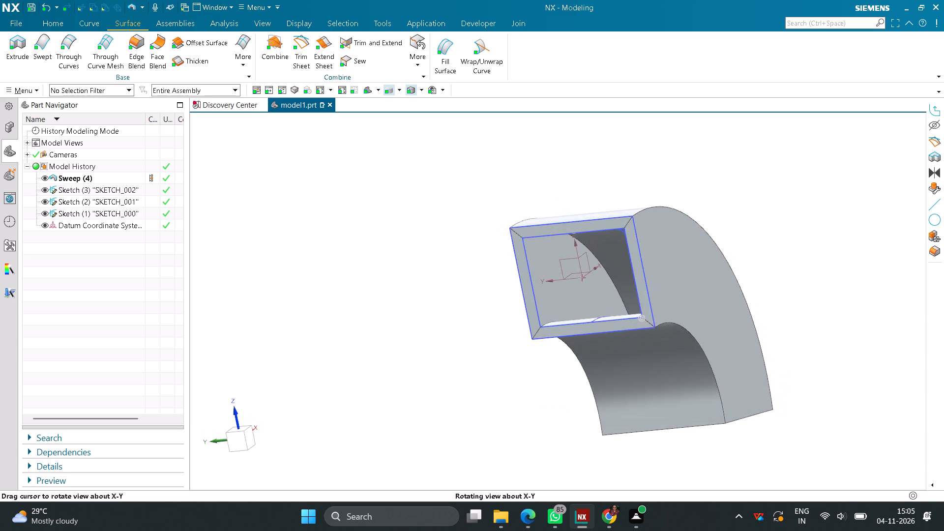
{"action": "middle_click_drag", "start_coordinate": [524, 383], "coordinate": [527, 384]}
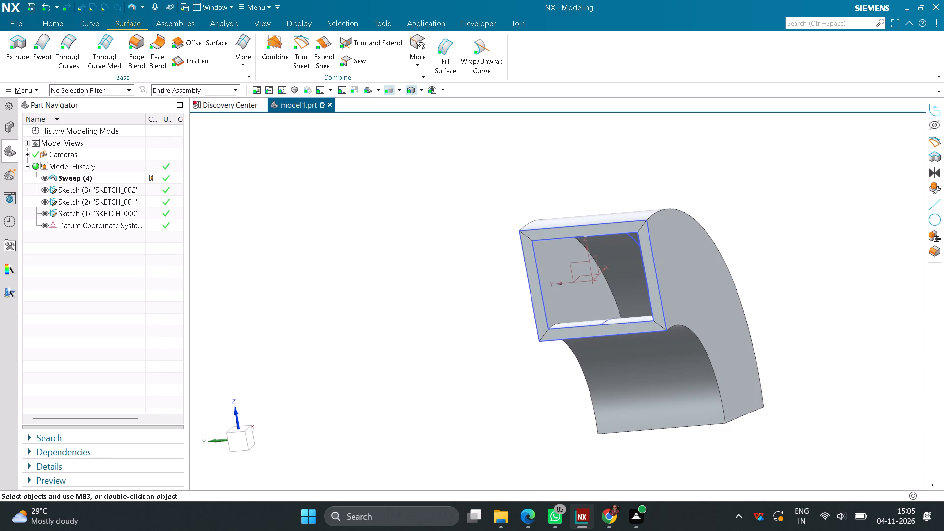
{"action": "left_click", "coordinate": [54, 21]}
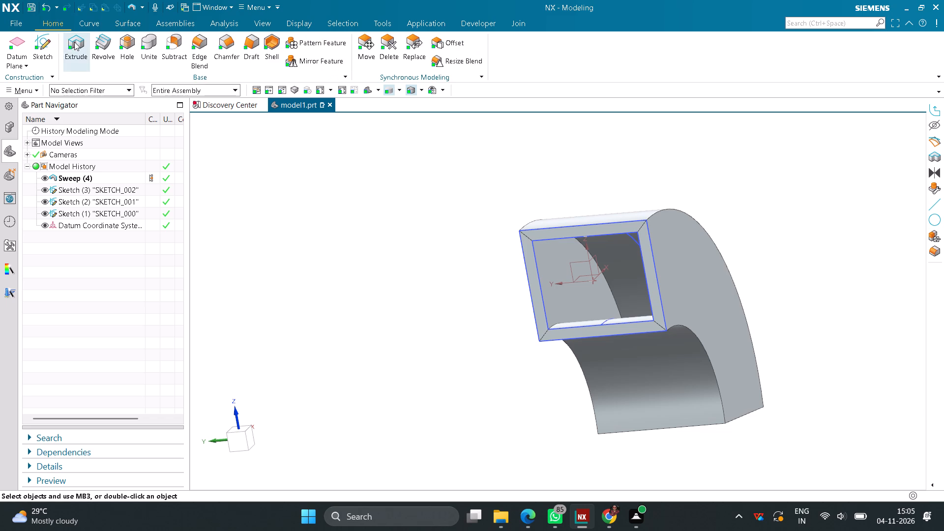
{"action": "left_click", "coordinate": [50, 44]}
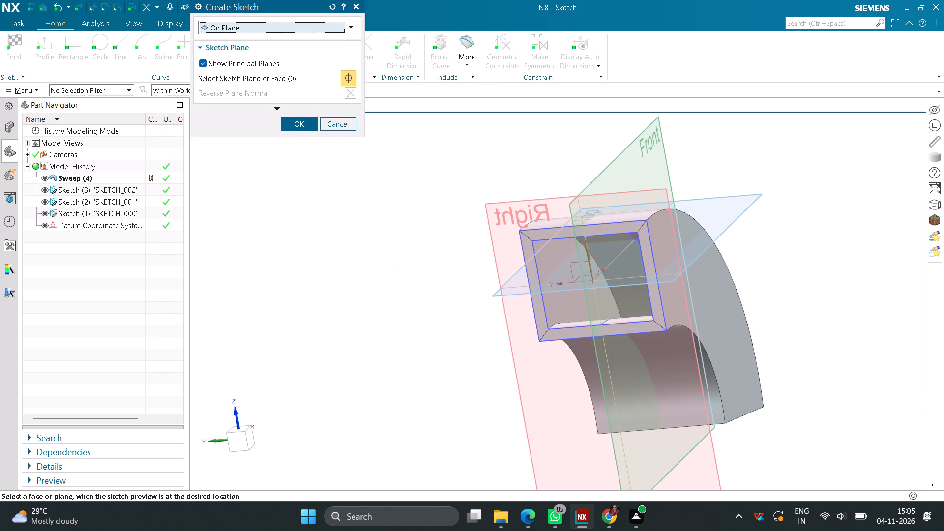
{"action": "left_click", "coordinate": [530, 246]}
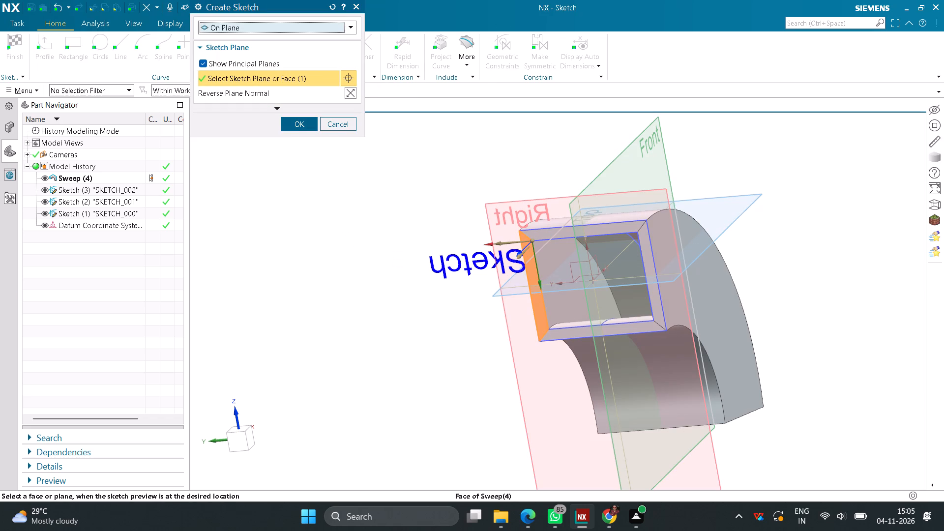
{"action": "left_click", "coordinate": [295, 117]}
{"action": "left_click", "coordinate": [300, 123]}
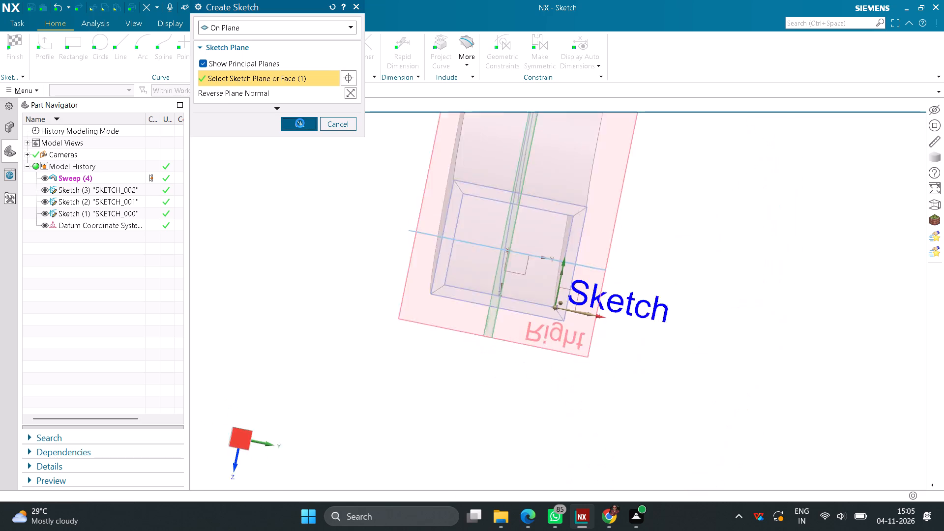
{"action": "middle_click_drag", "start_coordinate": [679, 329], "coordinate": [643, 334]}
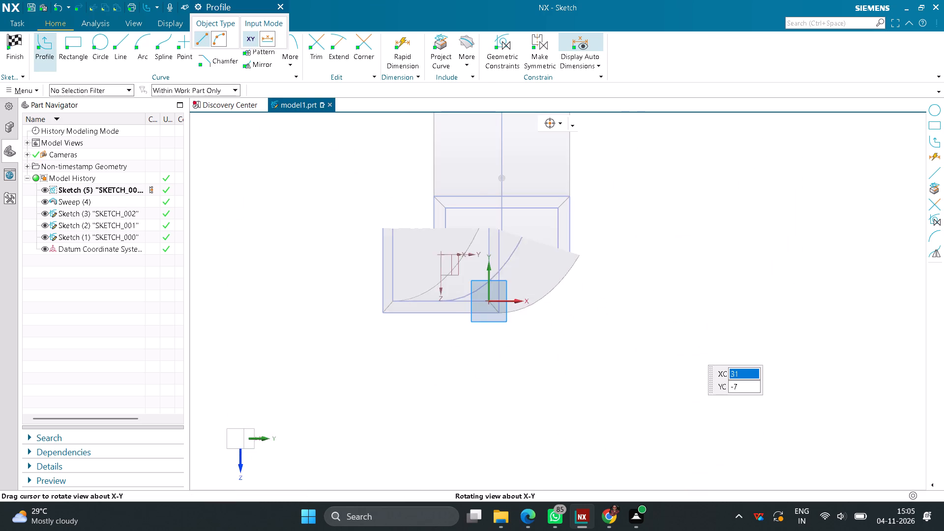
{"action": "middle_click_drag", "start_coordinate": [643, 334], "coordinate": [540, 442]}
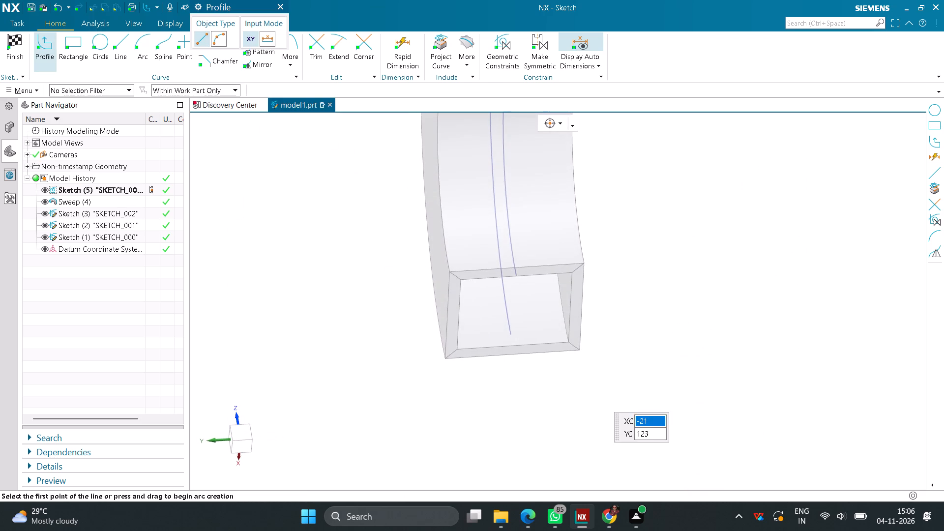
{"action": "scroll", "coordinate": [580, 378], "scroll_direction": "down", "scroll_amount": 3}
{"action": "left_click", "coordinate": [247, 431]}
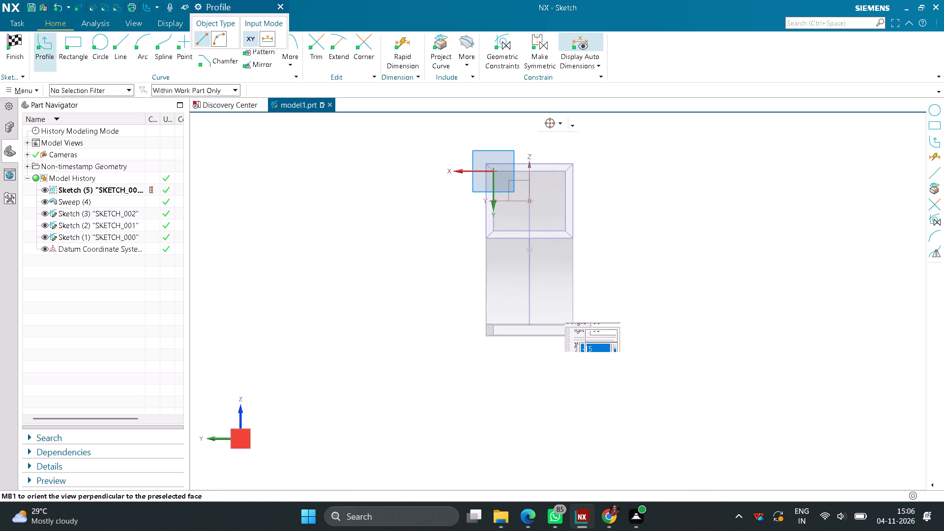
Sketch a rectangle centred on the origin, 55 mm wide and 50 mm high, around the elbow opening.
{"action": "left_click", "coordinate": [76, 41]}
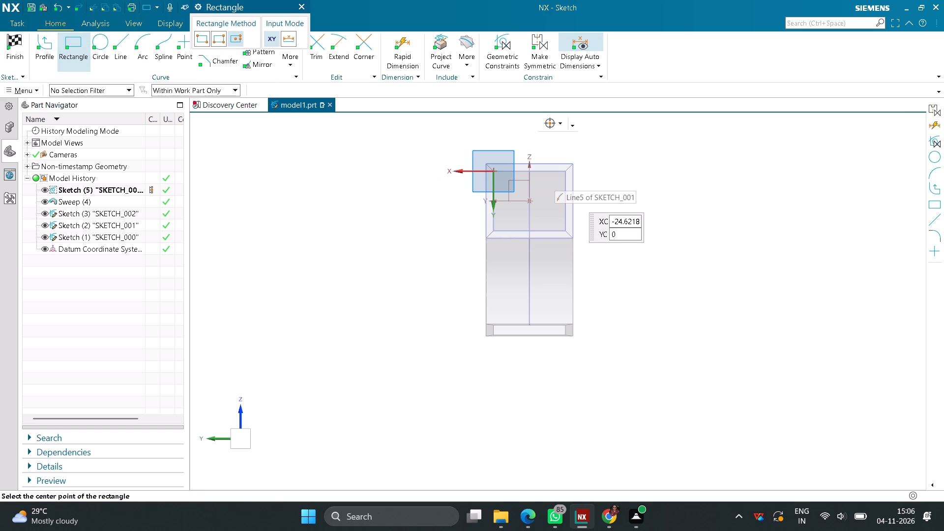
{"action": "scroll", "coordinate": [572, 202], "scroll_direction": "up", "scroll_amount": 2}
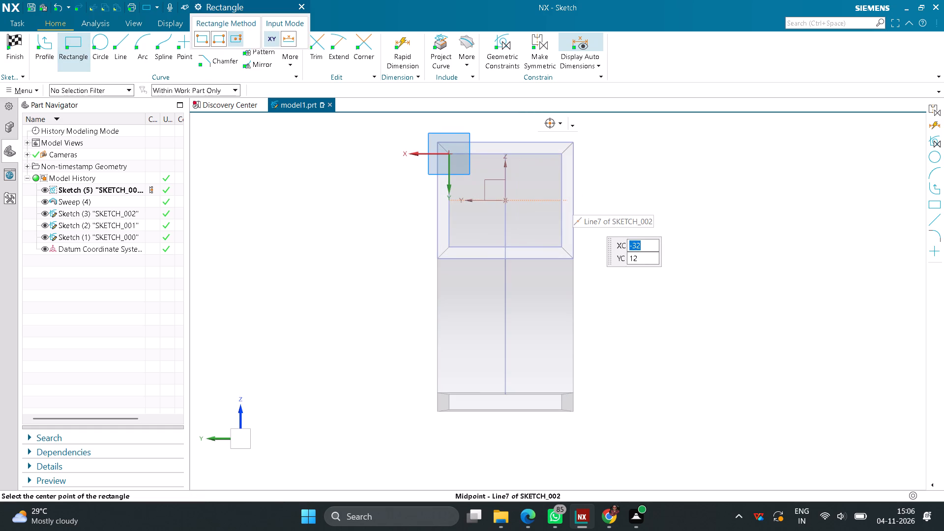
{"action": "left_click", "coordinate": [507, 201]}
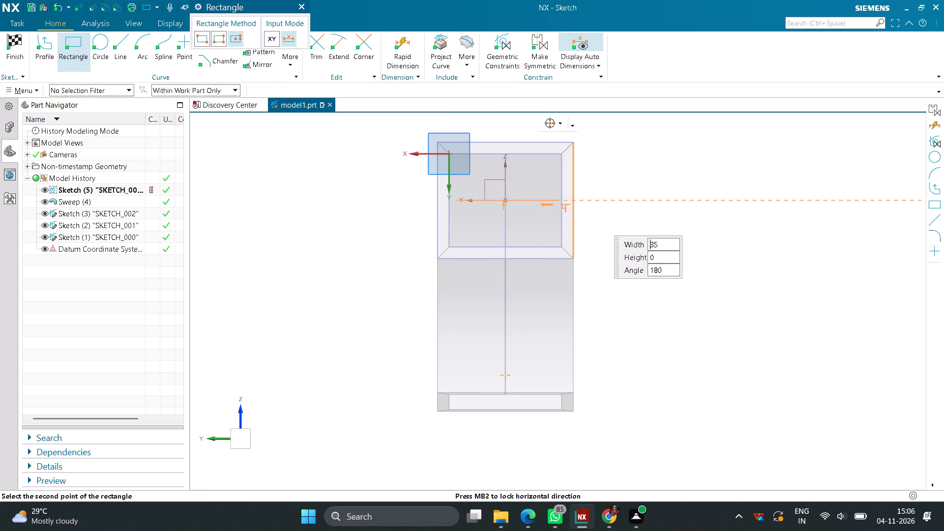
{"action": "type", "text": "55"}
{"action": "key", "text": "Return"}
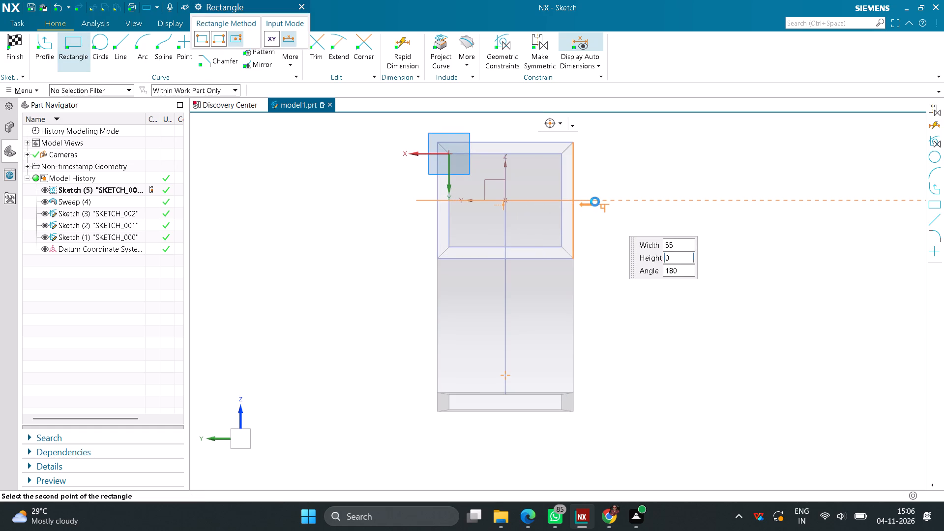
{"action": "left_click", "coordinate": [595, 202]}
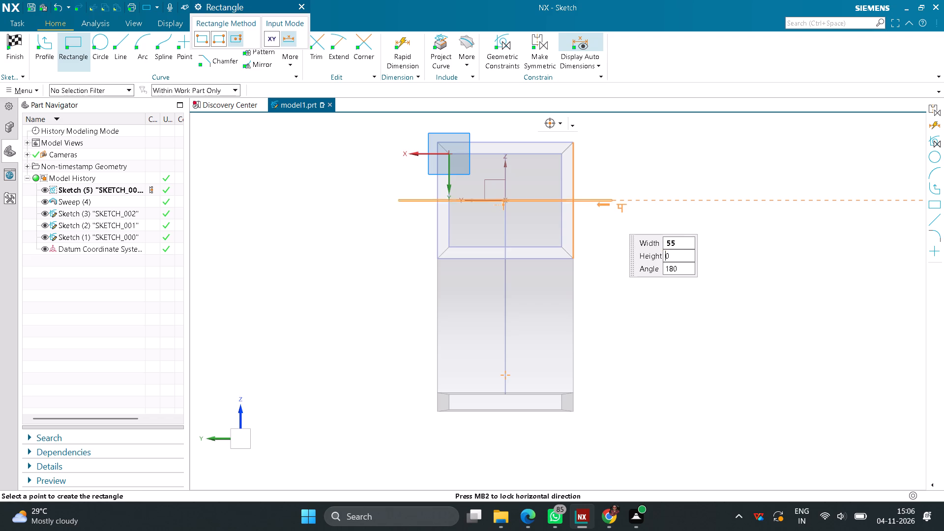
{"action": "type", "text": "50"}
{"action": "key", "text": "Return"}
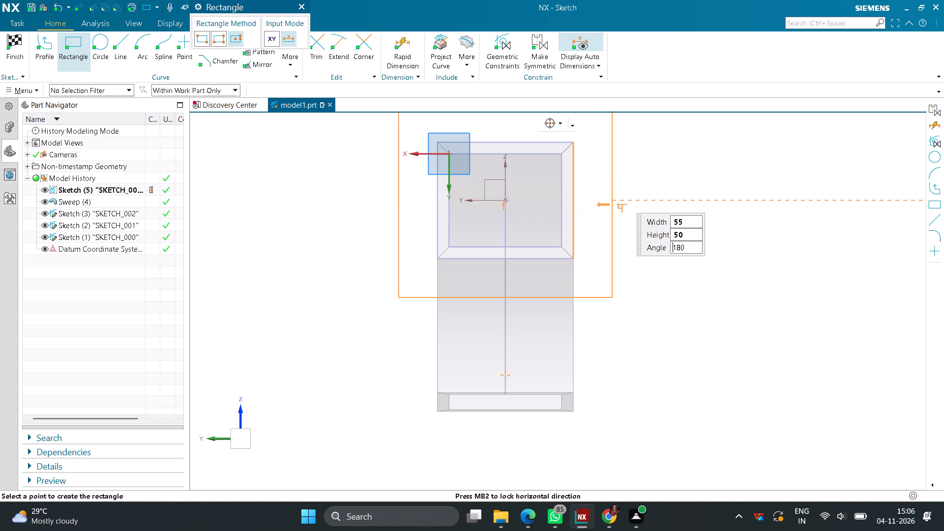
{"action": "key", "text": "Return"}
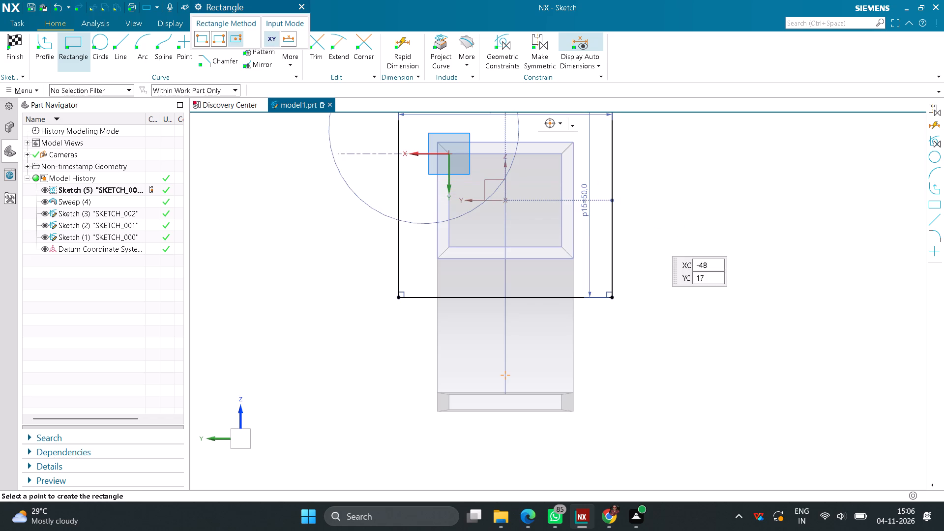
{"action": "middle_click", "coordinate": [690, 215]}
{"action": "scroll", "coordinate": [691, 215], "scroll_direction": "up", "scroll_amount": 1}
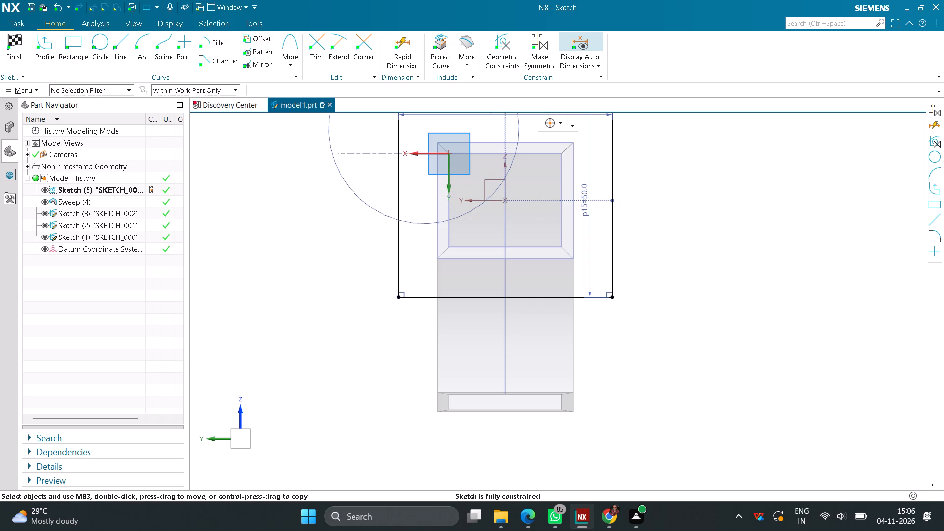
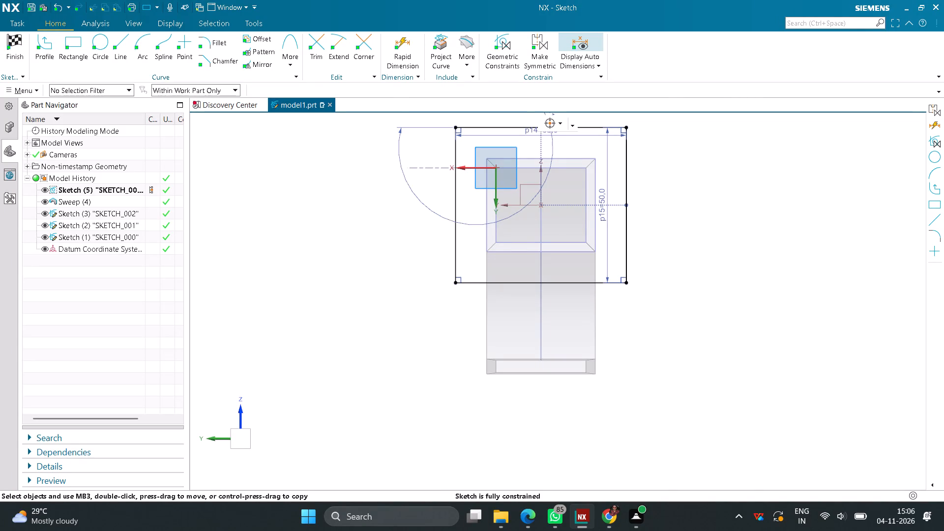
Project the four edges of the elbow's inner opening into the profile sketch and finish the sketch.
{"action": "left_click", "coordinate": [437, 50]}
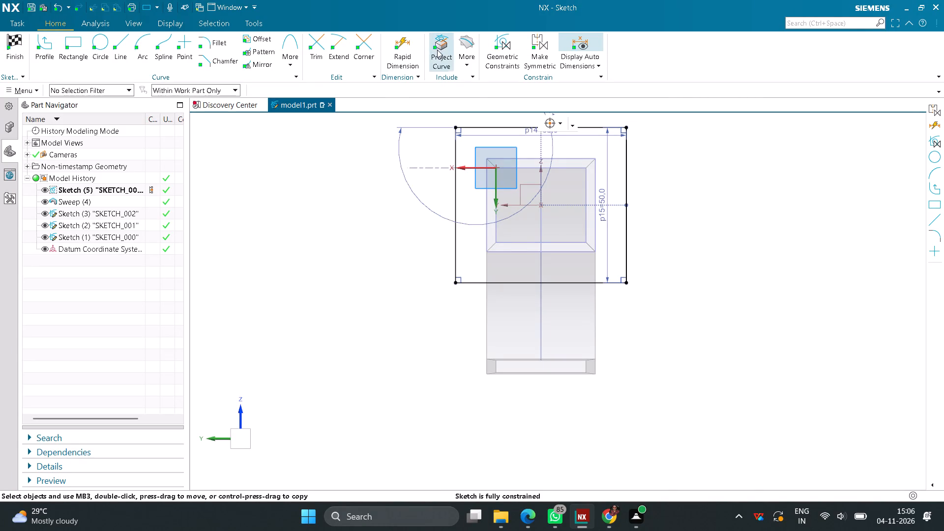
{"action": "left_click", "coordinate": [581, 238]}
{"action": "left_click", "coordinate": [587, 231]}
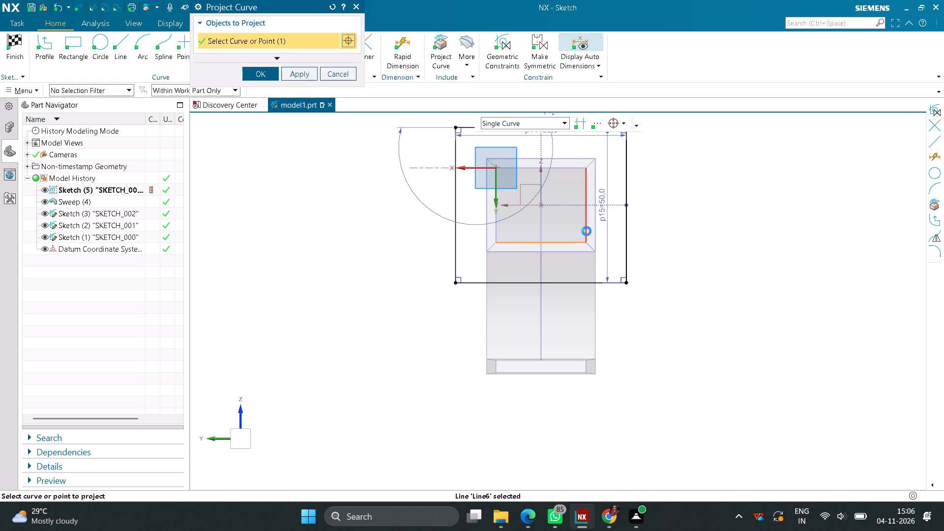
{"action": "left_click", "coordinate": [565, 171]}
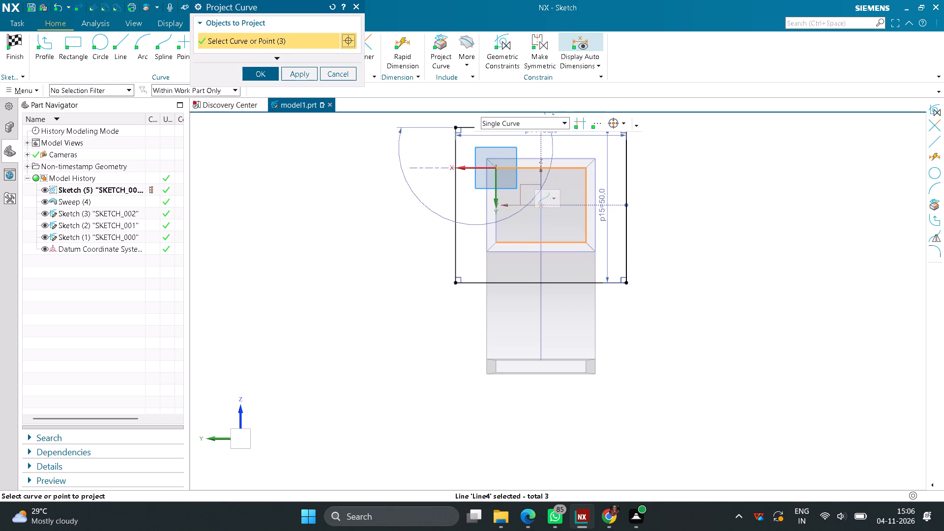
{"action": "left_click", "coordinate": [496, 226]}
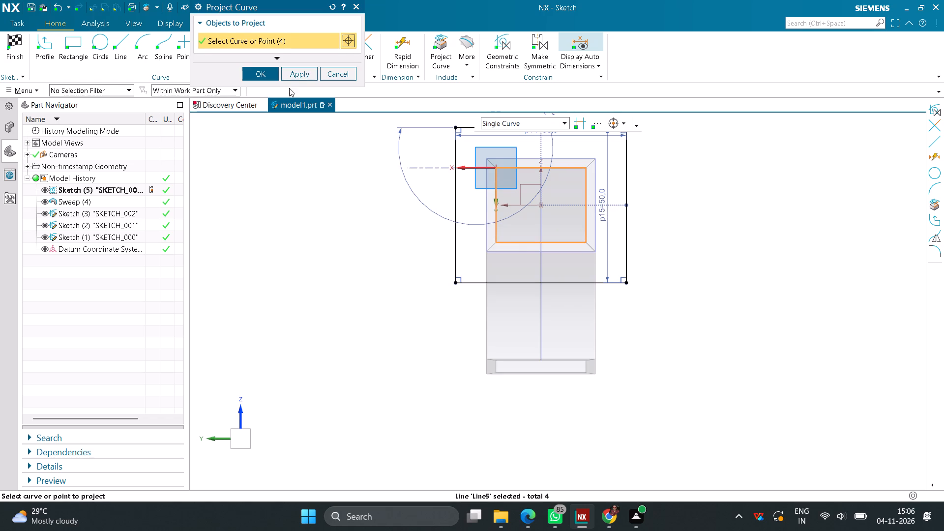
{"action": "left_click", "coordinate": [269, 71]}
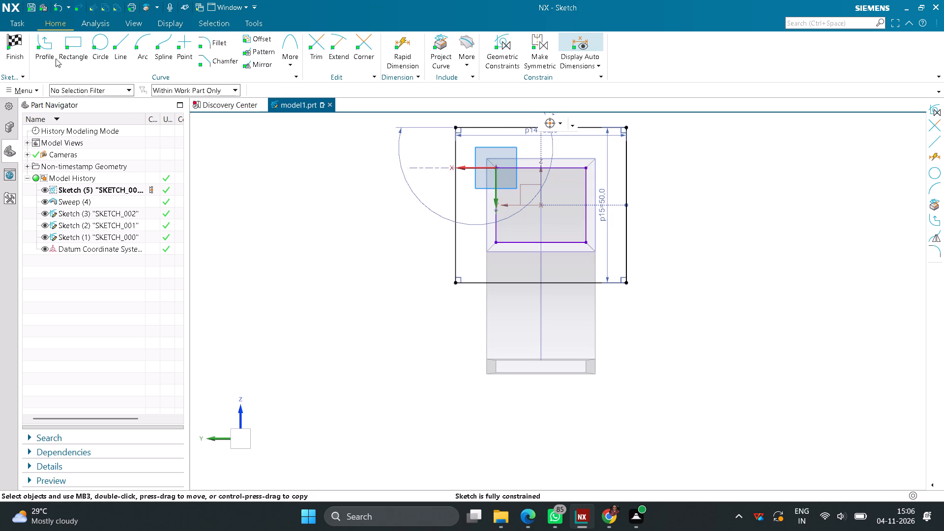
{"action": "left_click", "coordinate": [18, 46]}
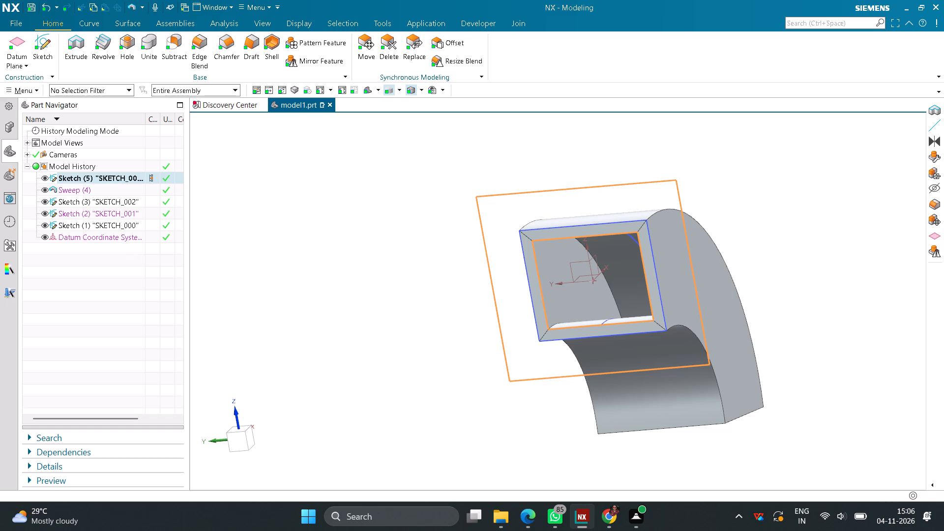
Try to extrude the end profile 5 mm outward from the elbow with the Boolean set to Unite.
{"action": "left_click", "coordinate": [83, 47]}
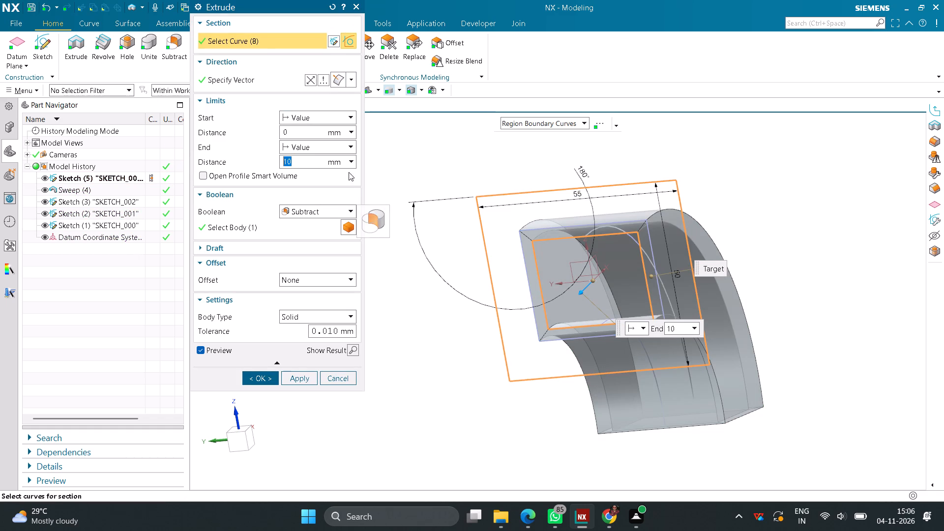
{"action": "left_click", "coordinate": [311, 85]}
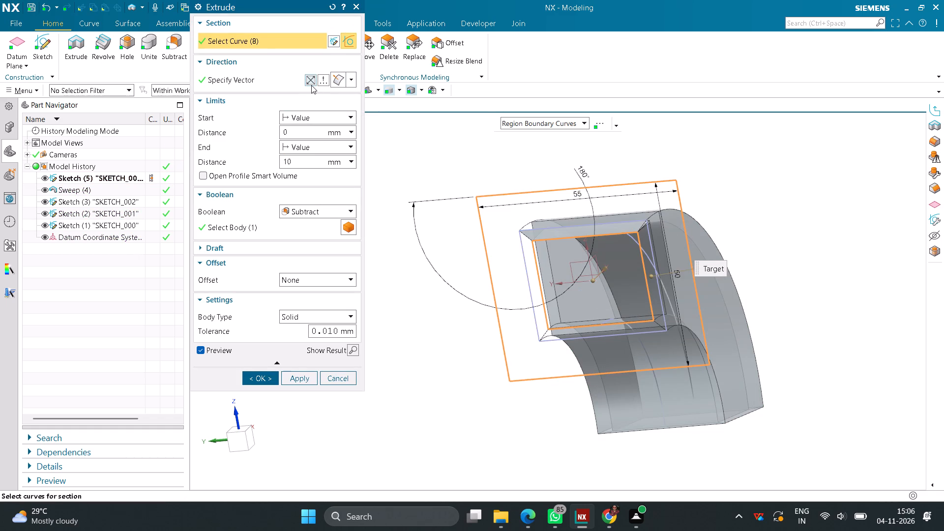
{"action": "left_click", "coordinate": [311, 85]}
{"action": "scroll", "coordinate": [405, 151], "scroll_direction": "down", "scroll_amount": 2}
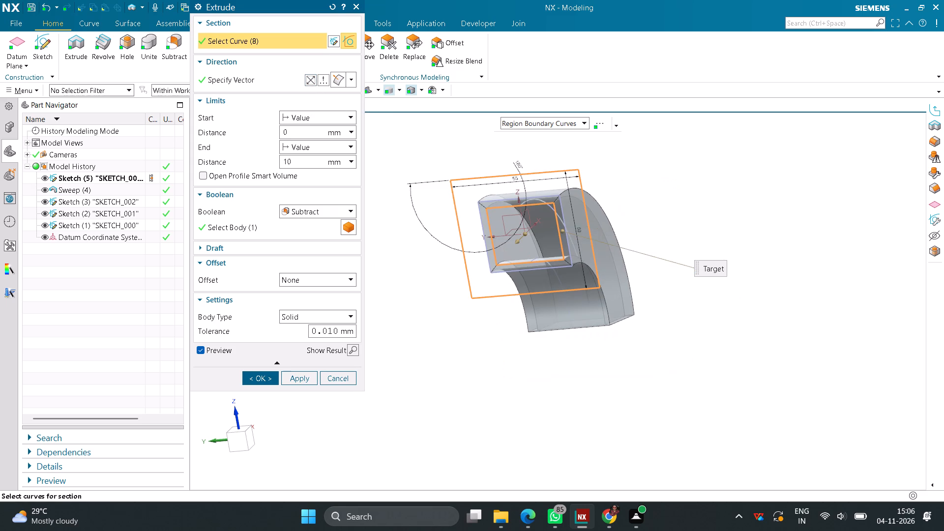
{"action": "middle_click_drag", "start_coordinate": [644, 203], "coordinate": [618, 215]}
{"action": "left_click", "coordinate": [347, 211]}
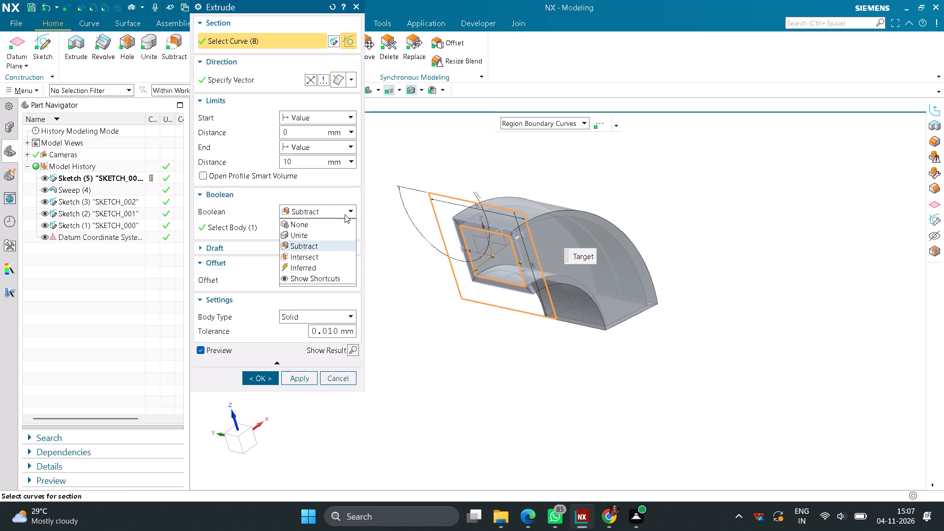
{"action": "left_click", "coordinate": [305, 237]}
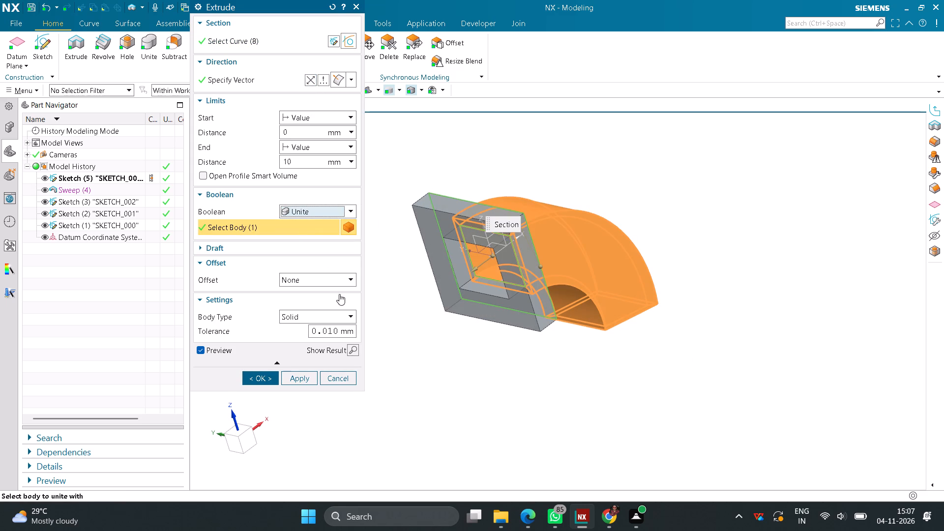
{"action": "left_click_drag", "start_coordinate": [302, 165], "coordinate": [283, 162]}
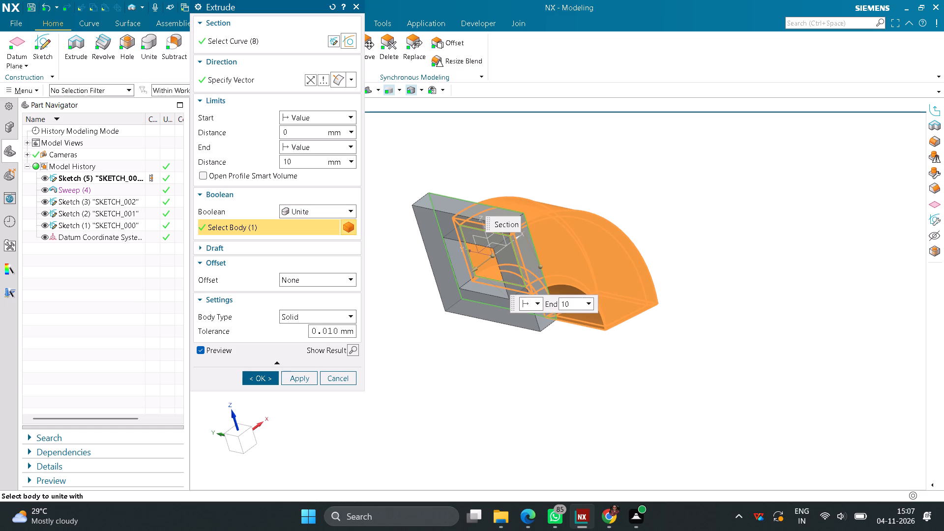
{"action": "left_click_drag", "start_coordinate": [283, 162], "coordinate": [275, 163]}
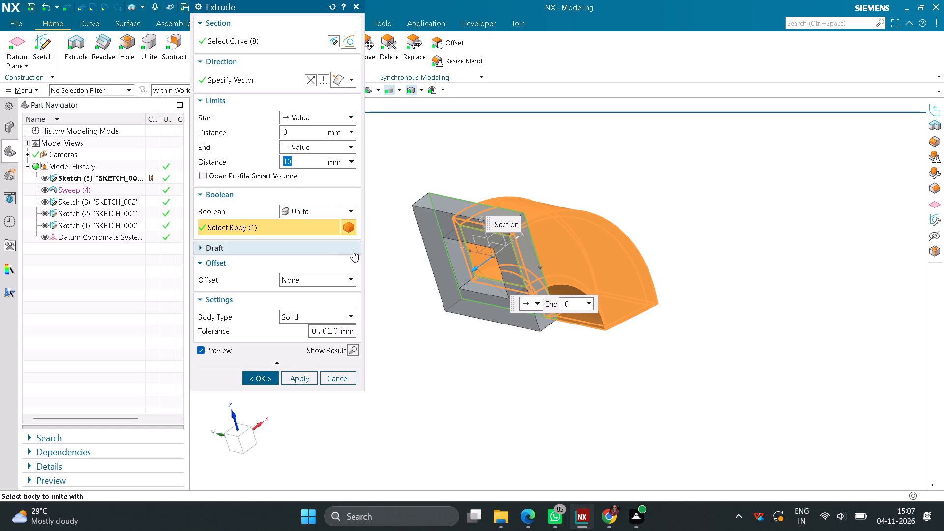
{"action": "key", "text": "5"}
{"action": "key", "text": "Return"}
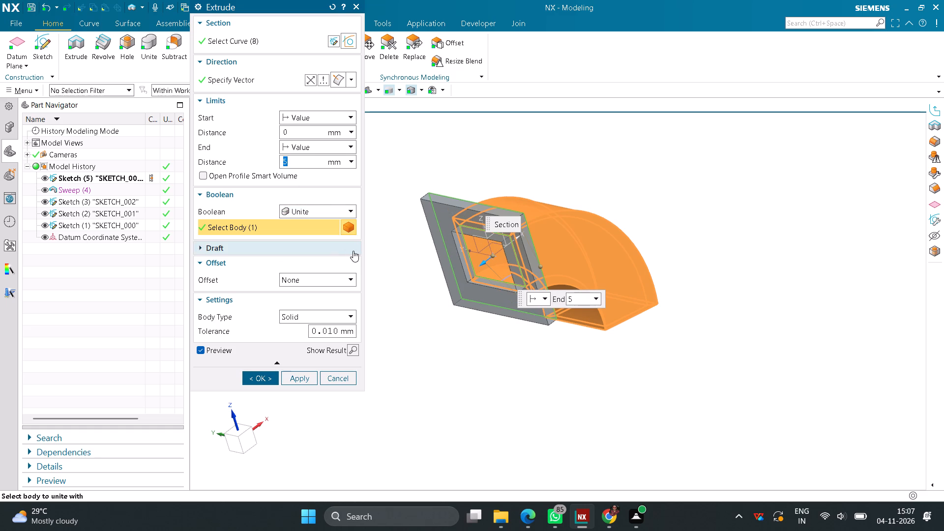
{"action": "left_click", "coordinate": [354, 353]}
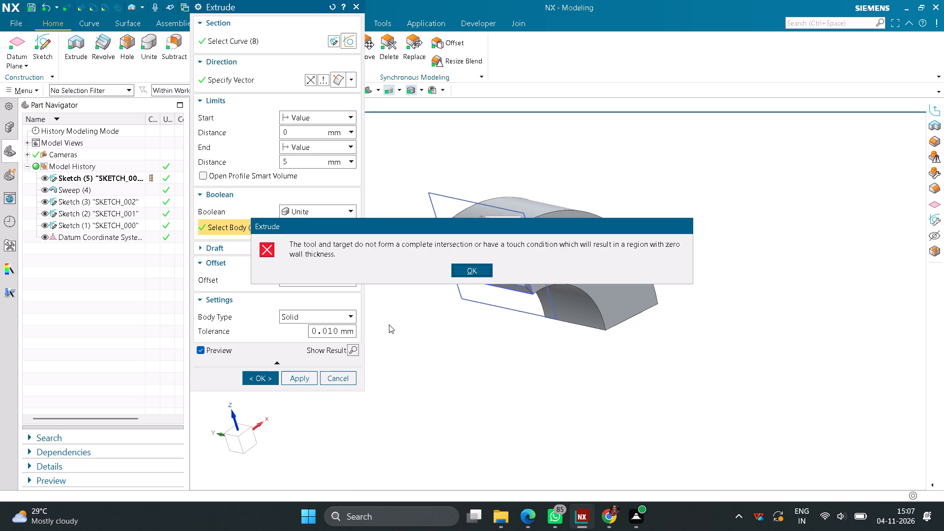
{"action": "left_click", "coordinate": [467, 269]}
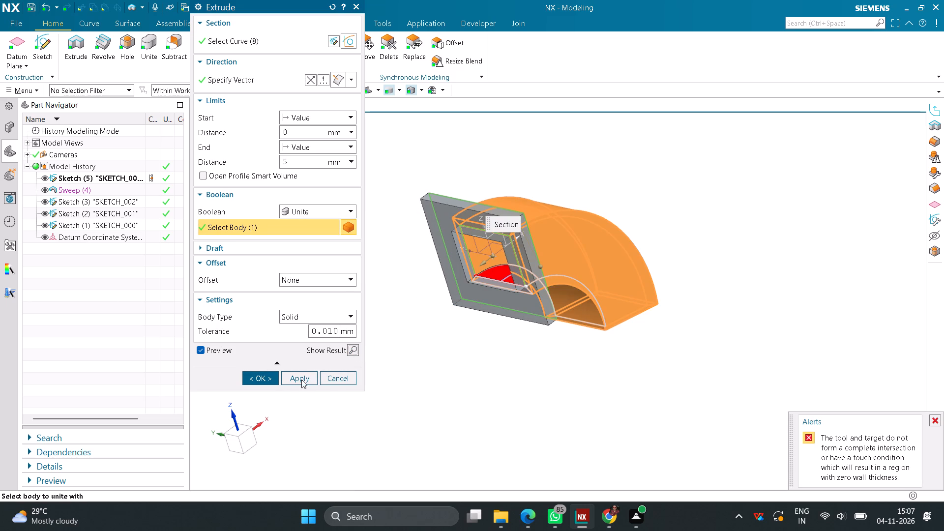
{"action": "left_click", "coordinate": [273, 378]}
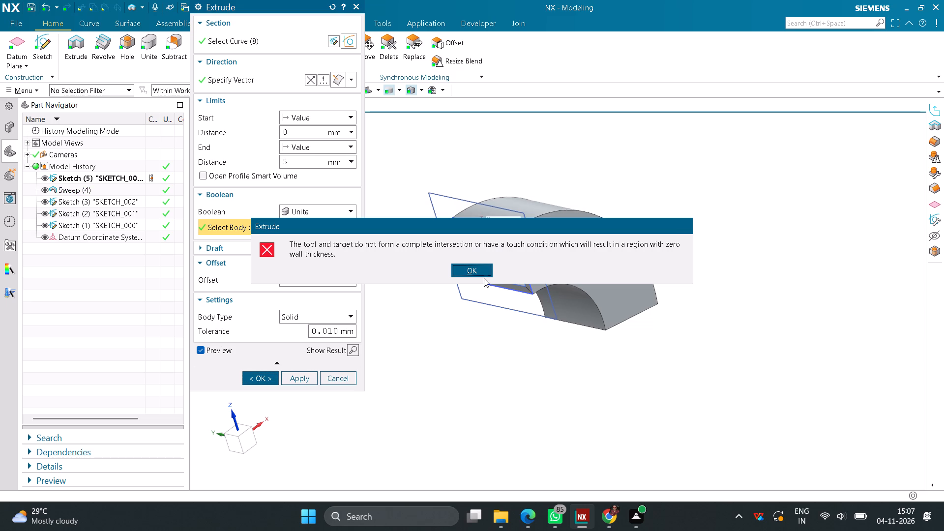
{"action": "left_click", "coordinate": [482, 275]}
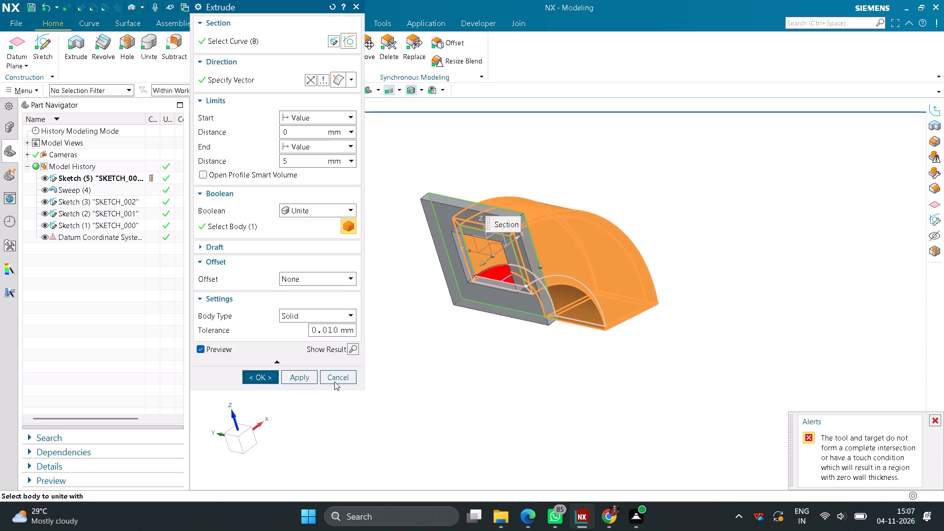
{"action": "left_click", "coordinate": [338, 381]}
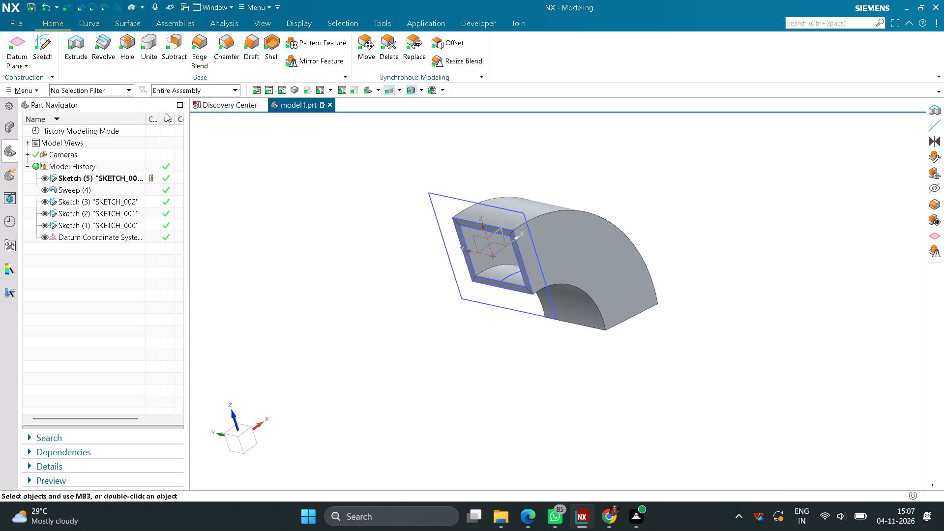
Extrude the end profile 5 mm outward from the elbow as a separate flange body, with the Boolean set to None.
{"action": "left_click", "coordinate": [67, 49]}
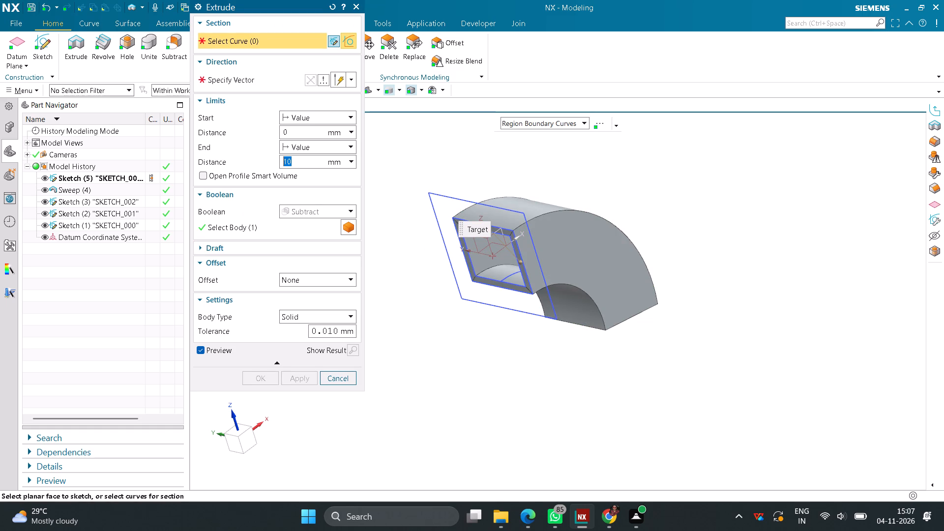
{"action": "left_click", "coordinate": [442, 219]}
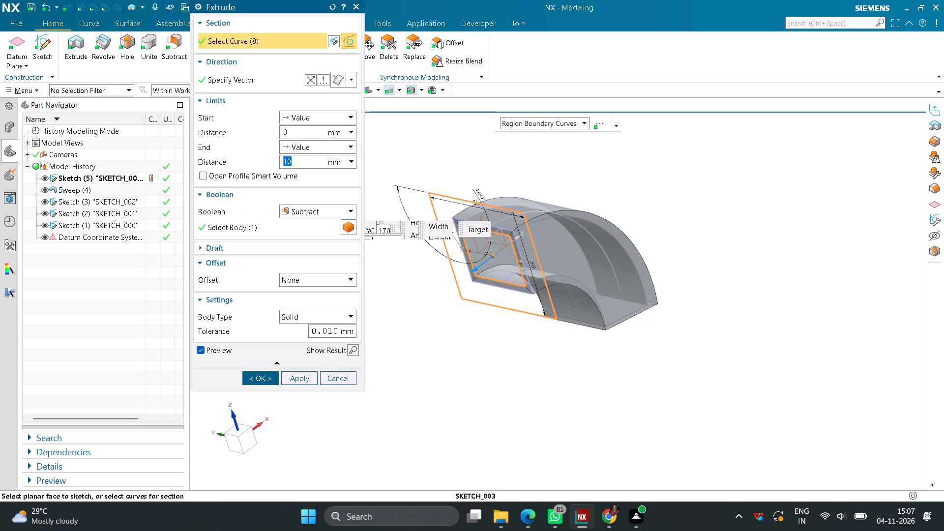
{"action": "left_click", "coordinate": [351, 212]}
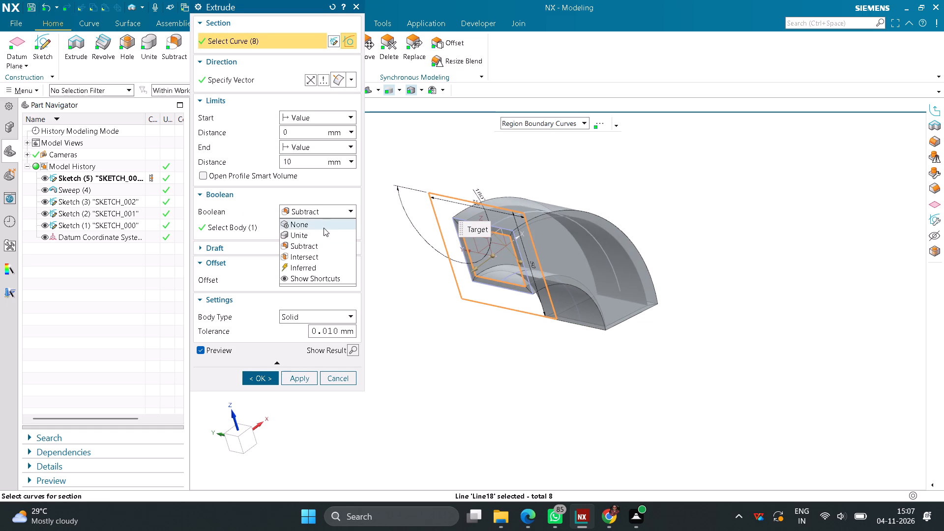
{"action": "left_click", "coordinate": [324, 228]}
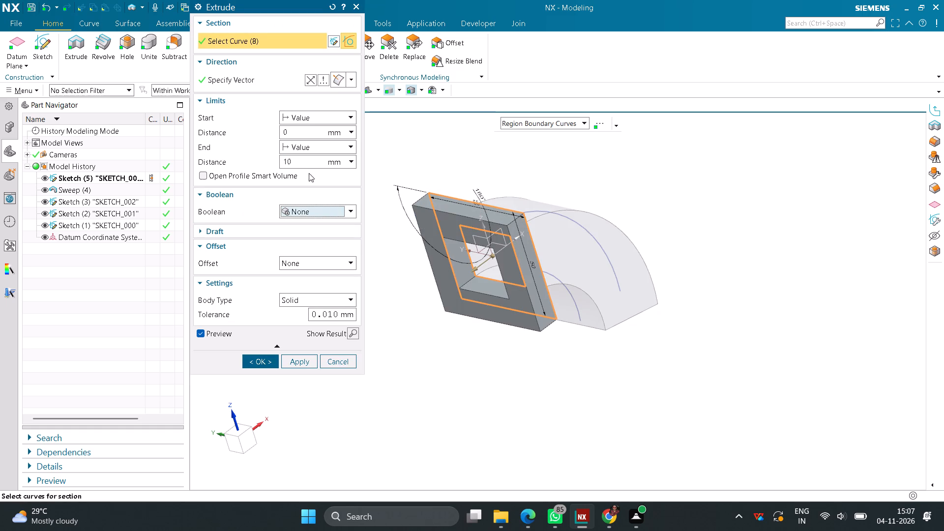
{"action": "left_click_drag", "start_coordinate": [301, 163], "coordinate": [253, 172]}
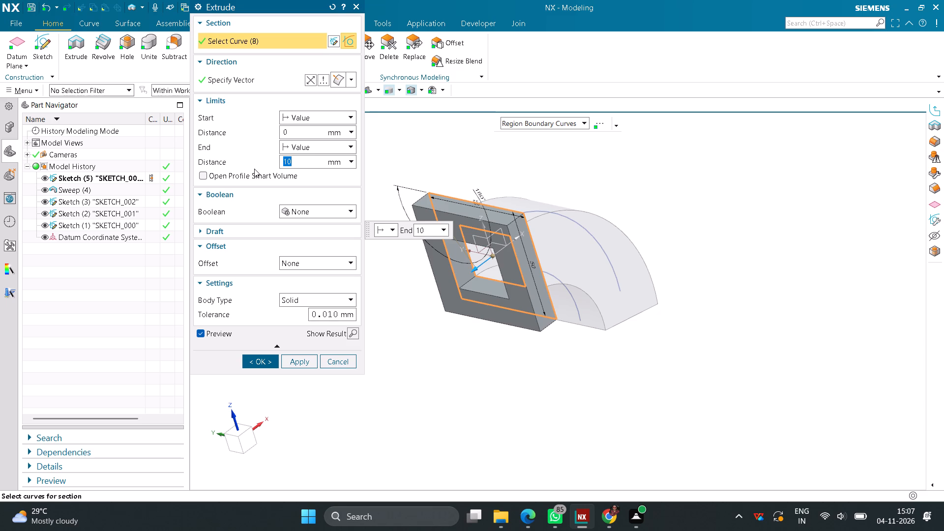
{"action": "key", "text": "5"}
{"action": "key", "text": "Return"}
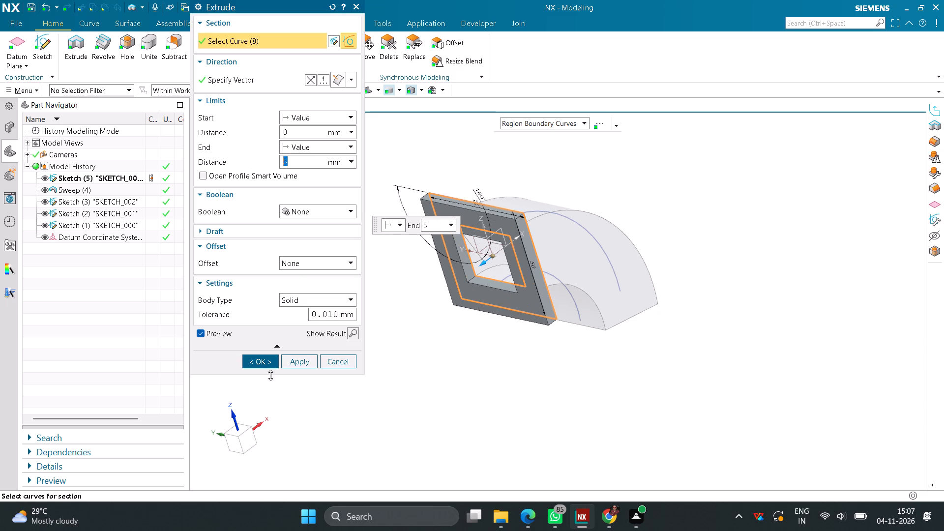
{"action": "left_click", "coordinate": [263, 362]}
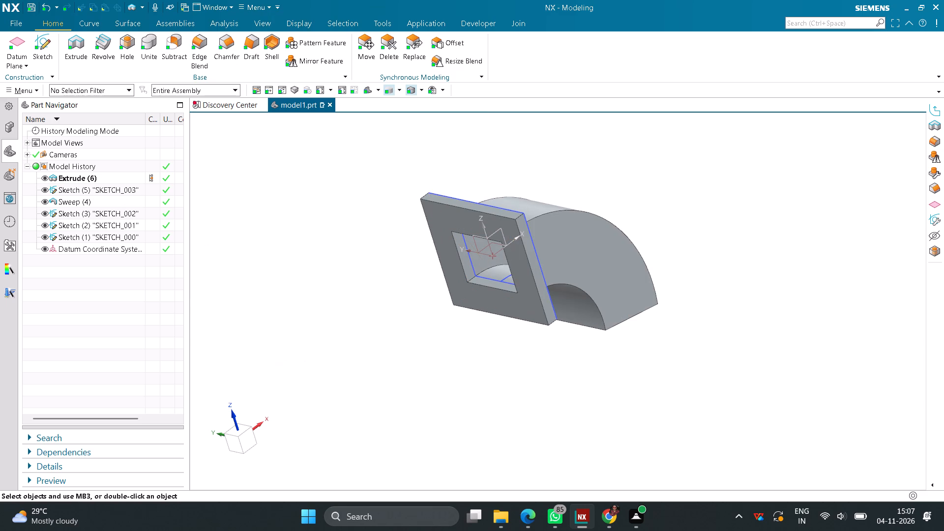
Create a sketch on the elbow's rim face at the end opposite the flange and finish it without drawing anything.
{"action": "scroll", "coordinate": [396, 282], "scroll_direction": "down", "scroll_amount": 3}
{"action": "middle_click_drag", "start_coordinate": [379, 360], "coordinate": [377, 351]}
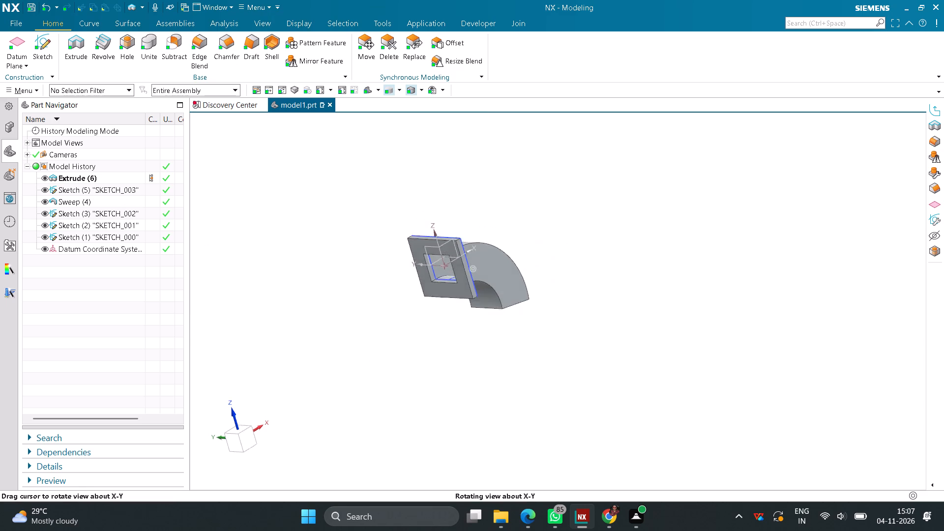
{"action": "middle_click_drag", "start_coordinate": [377, 351], "coordinate": [351, 261]}
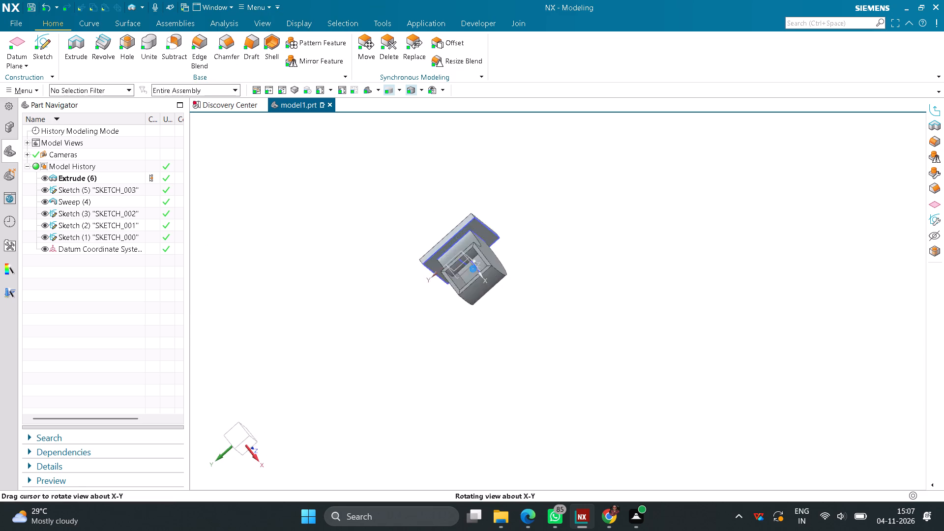
{"action": "middle_click_drag", "start_coordinate": [351, 261], "coordinate": [355, 287]}
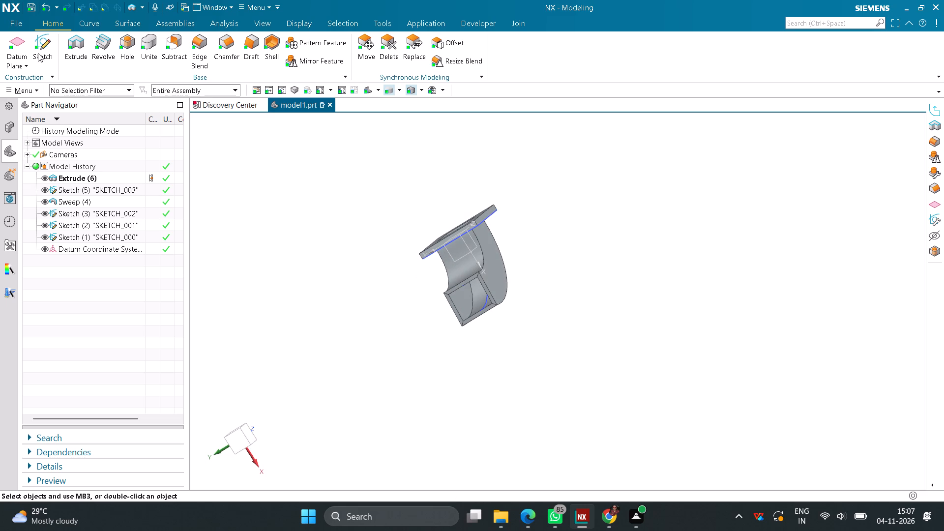
{"action": "left_click", "coordinate": [38, 53]}
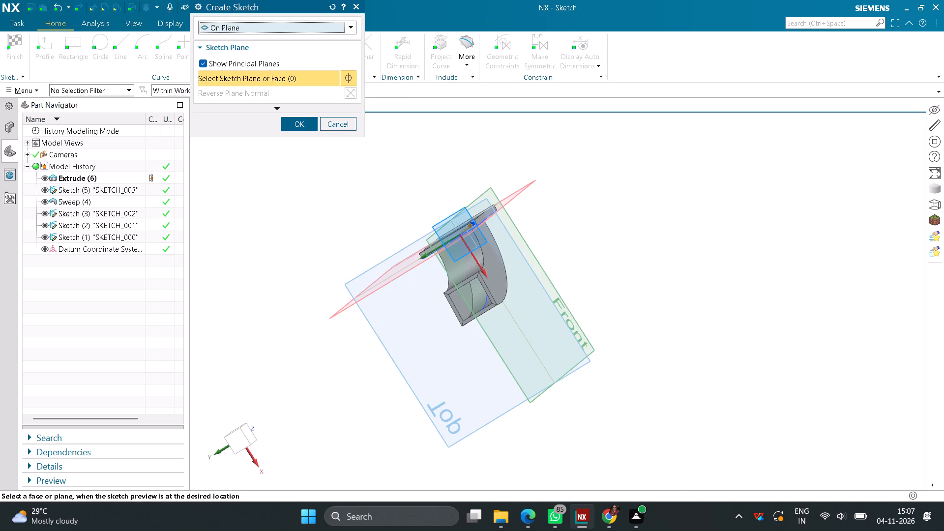
{"action": "scroll", "coordinate": [452, 325], "scroll_direction": "up", "scroll_amount": 4}
{"action": "left_click", "coordinate": [463, 297]}
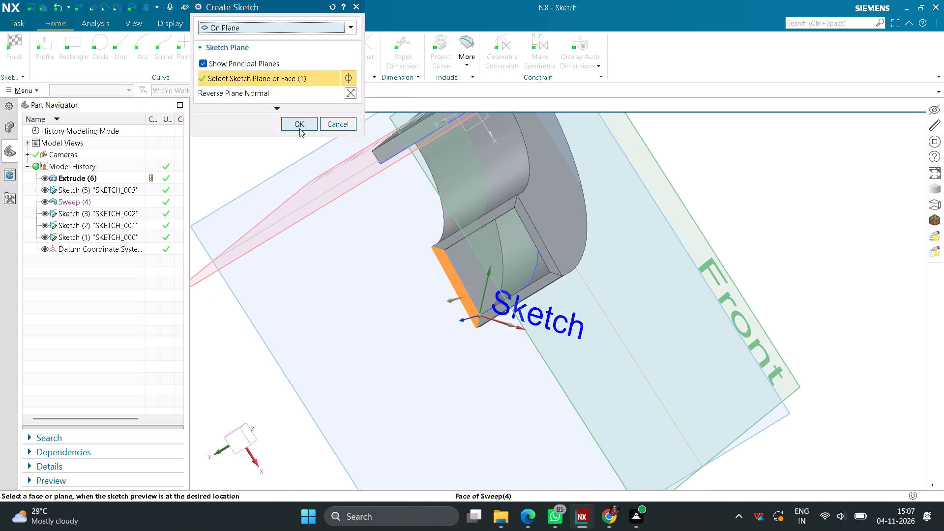
{"action": "left_click", "coordinate": [299, 128]}
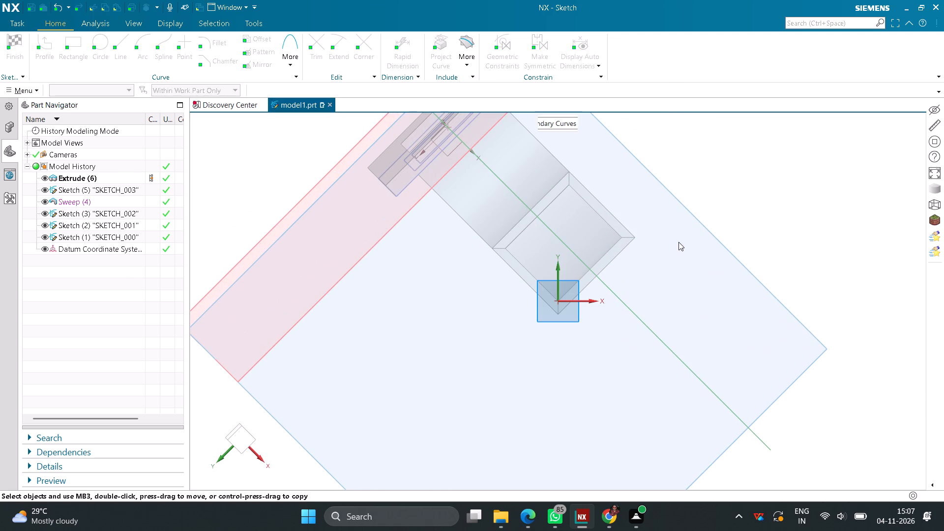
{"action": "middle_click_drag", "start_coordinate": [685, 225], "coordinate": [652, 251]}
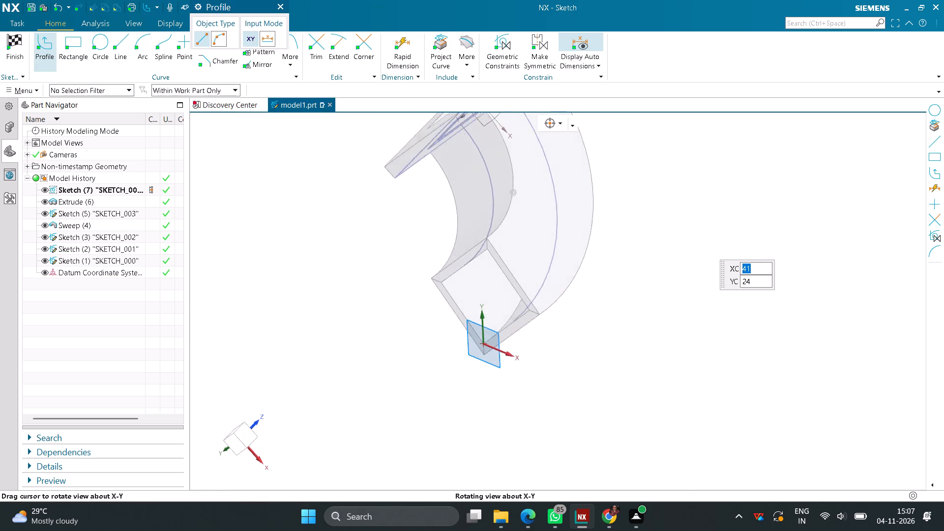
{"action": "middle_click_drag", "start_coordinate": [652, 251], "coordinate": [664, 256]}
{"action": "left_click", "coordinate": [239, 448]}
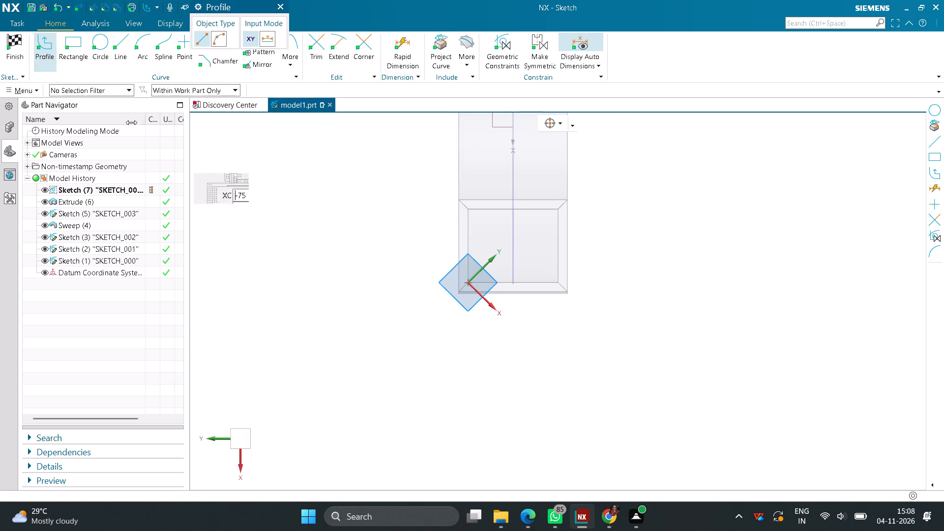
{"action": "left_click", "coordinate": [18, 50]}
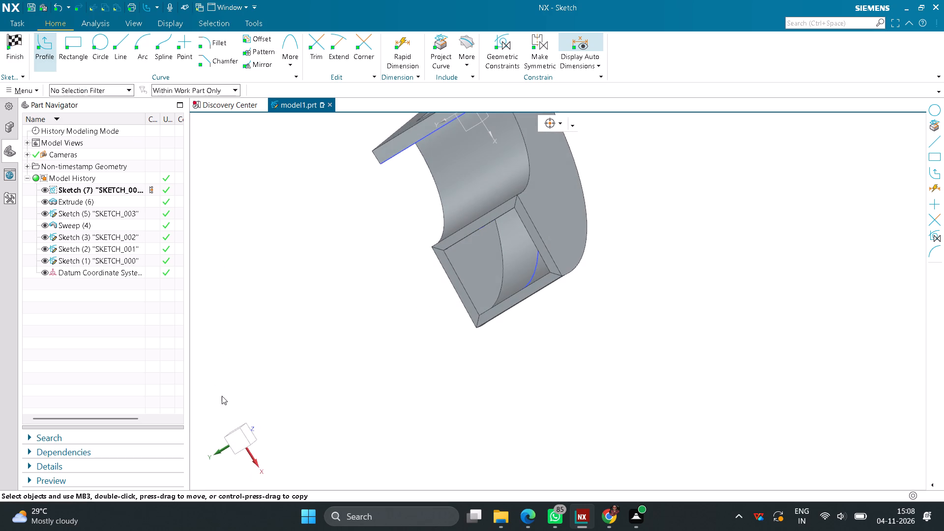
Create a new sketch on the elbow's rim face at the end opposite the flange, viewed square to the opening.
{"action": "left_click", "coordinate": [237, 438]}
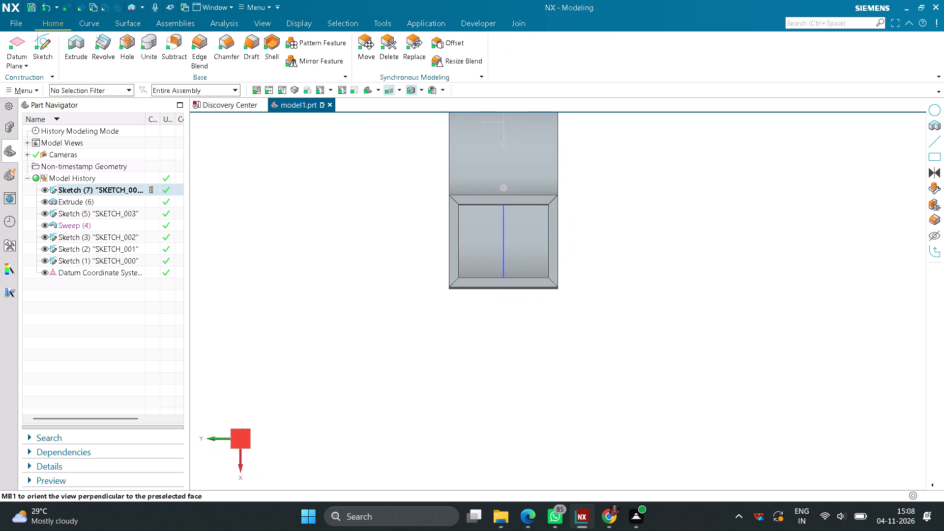
{"action": "left_click", "coordinate": [46, 47]}
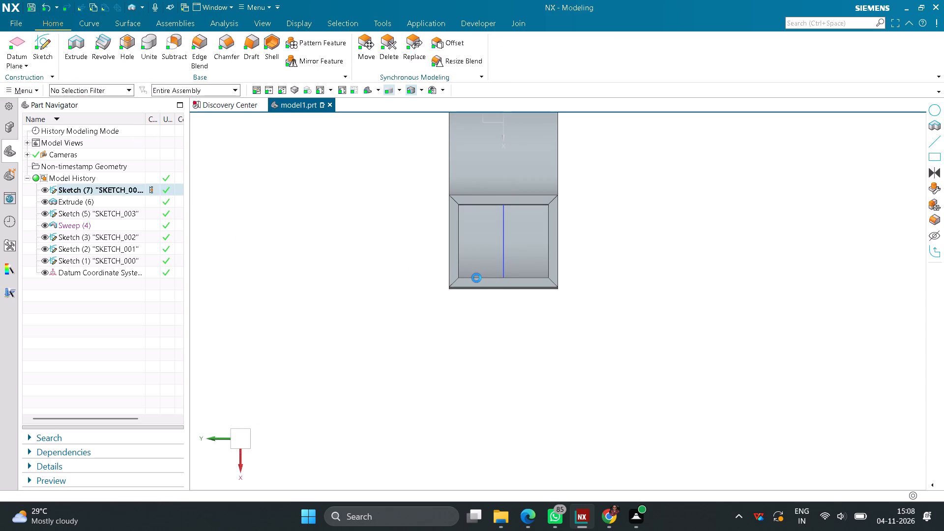
{"action": "left_click", "coordinate": [514, 285]}
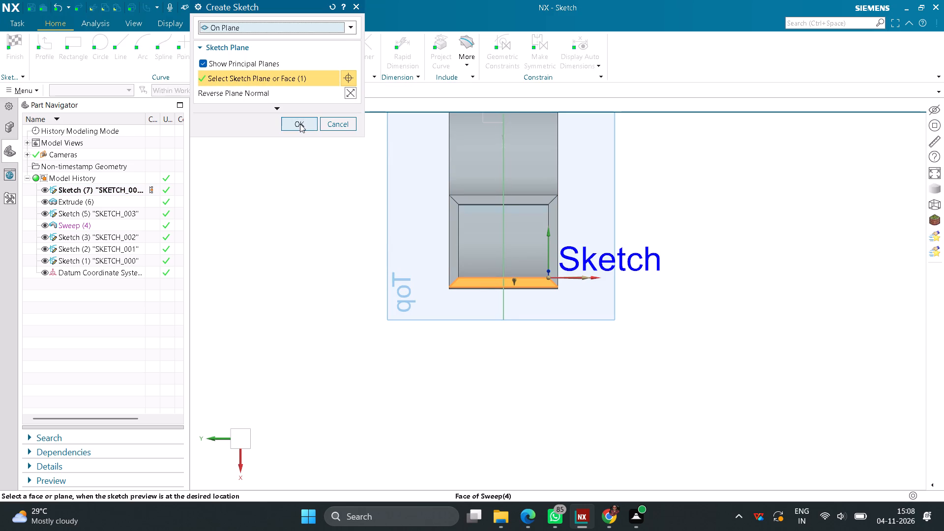
{"action": "left_click", "coordinate": [300, 124]}
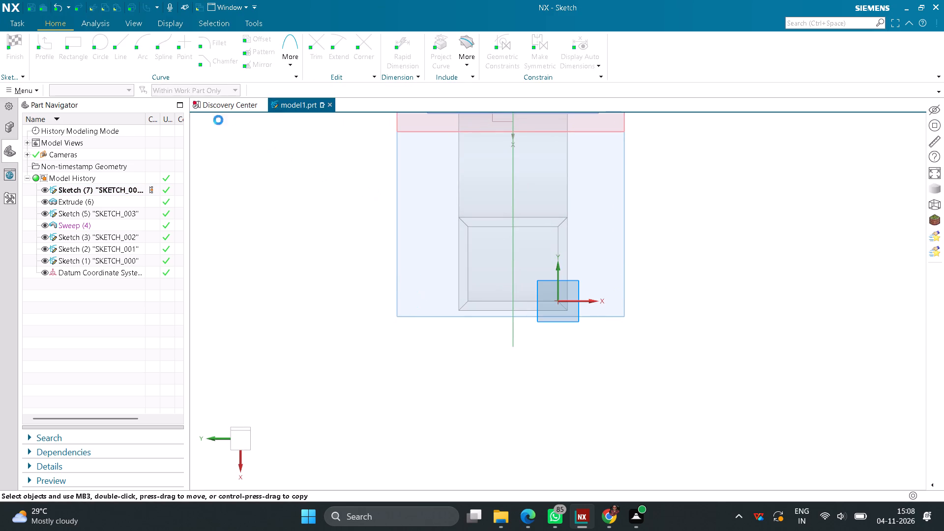
Sketch a rectangle by two corners around the elbow's open end, about 60 mm wide and 58 mm high.
{"action": "left_click", "coordinate": [77, 46]}
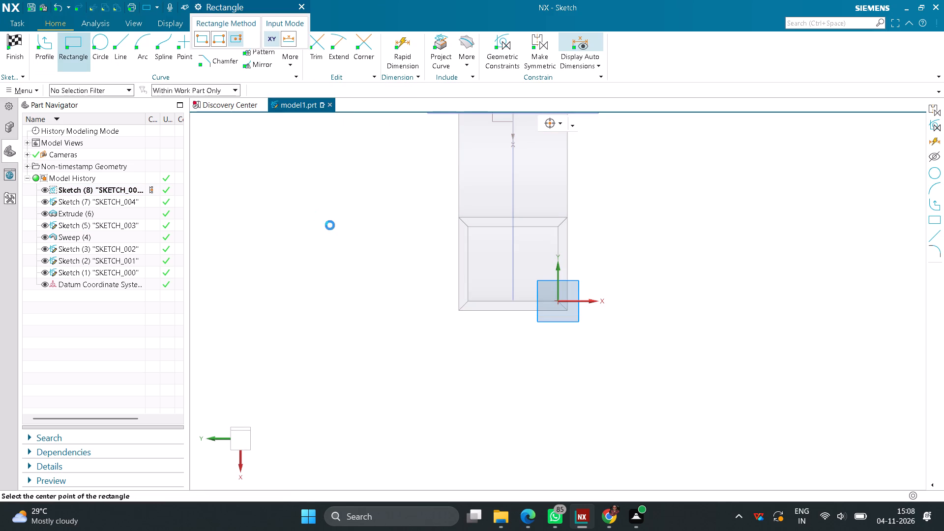
{"action": "left_click", "coordinate": [426, 193]}
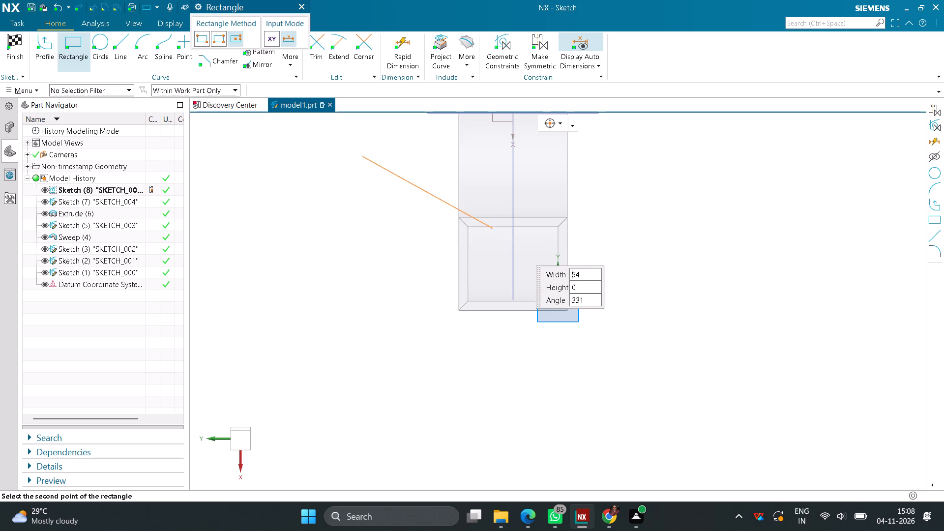
{"action": "key", "text": "Escape"}
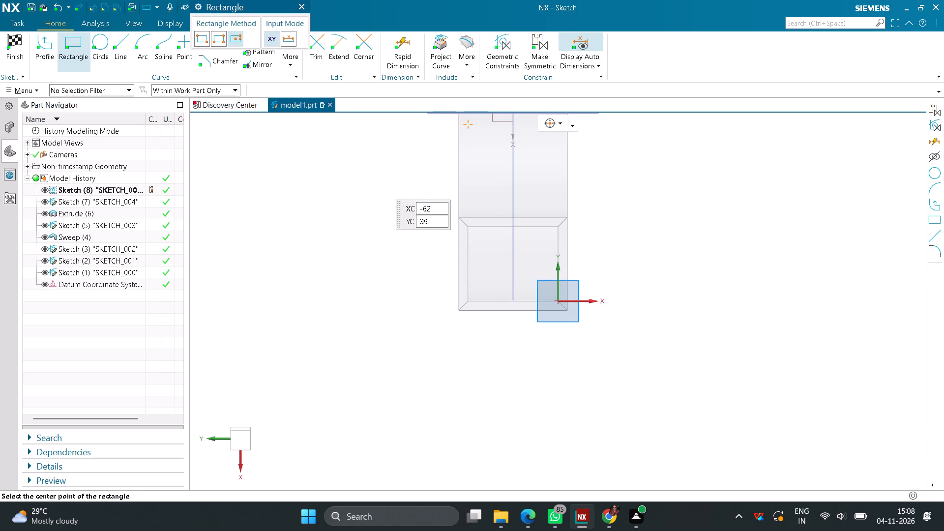
{"action": "left_click", "coordinate": [204, 35]}
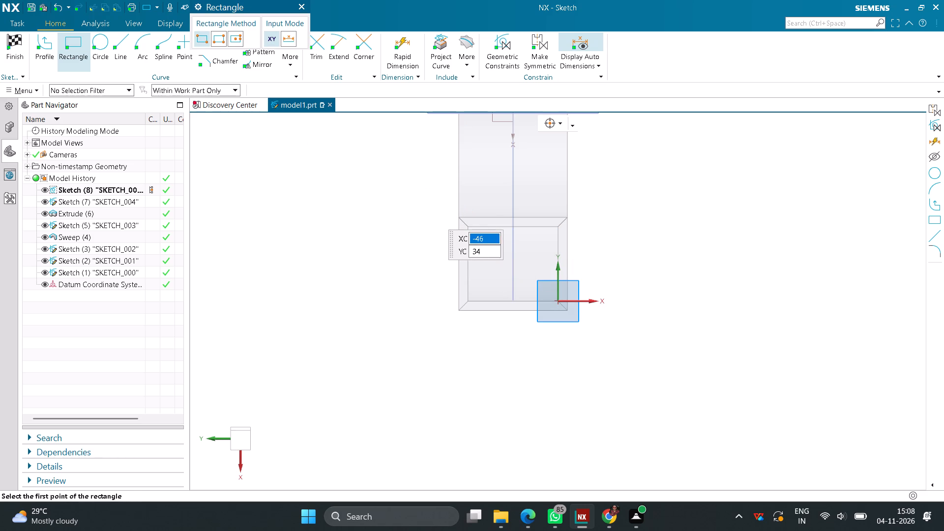
{"action": "left_click", "coordinate": [414, 195]}
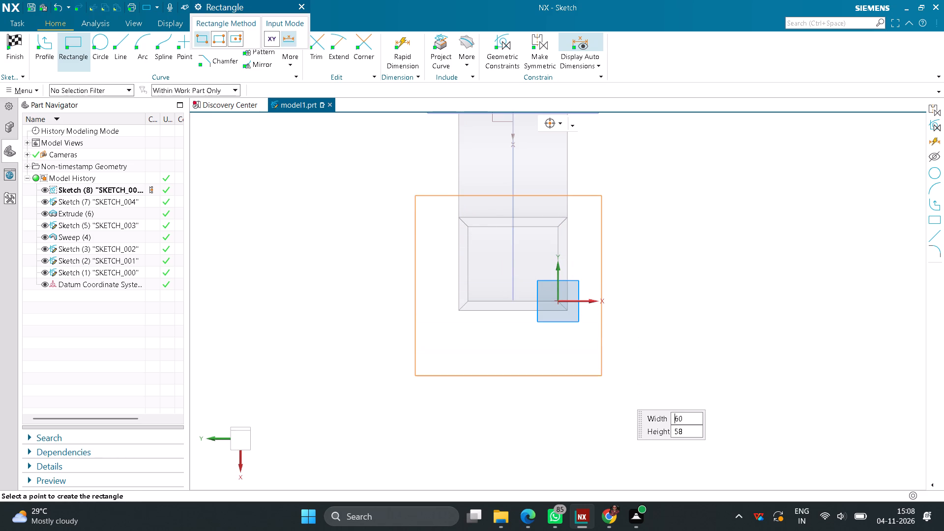
{"action": "left_click", "coordinate": [603, 375]}
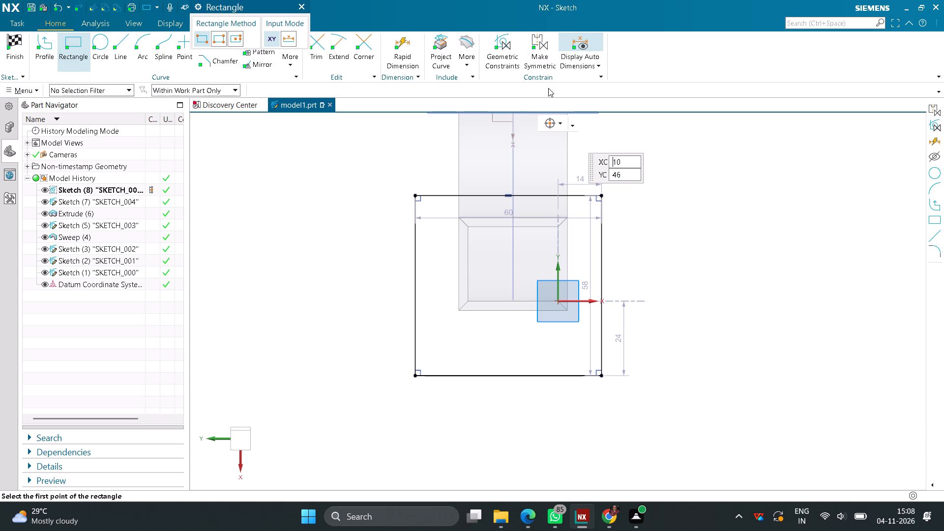
Make the rectangle's two vertical sides symmetric about the X axis of the datum coordinate system.
{"action": "left_click", "coordinate": [538, 63]}
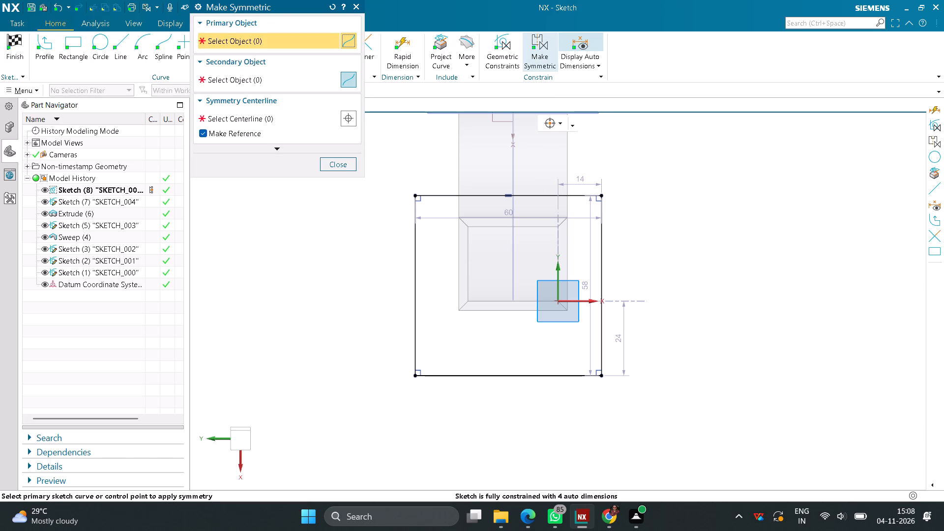
{"action": "left_click", "coordinate": [419, 258]}
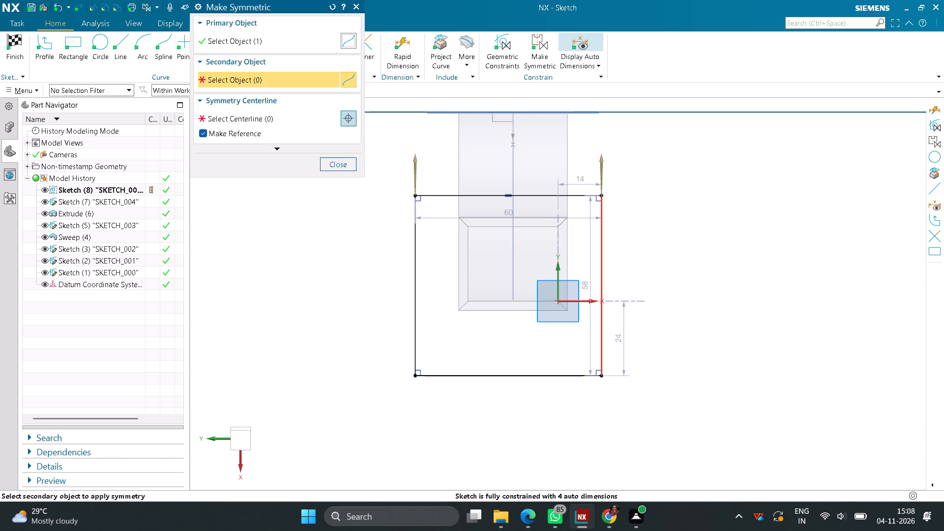
{"action": "left_click", "coordinate": [604, 221]}
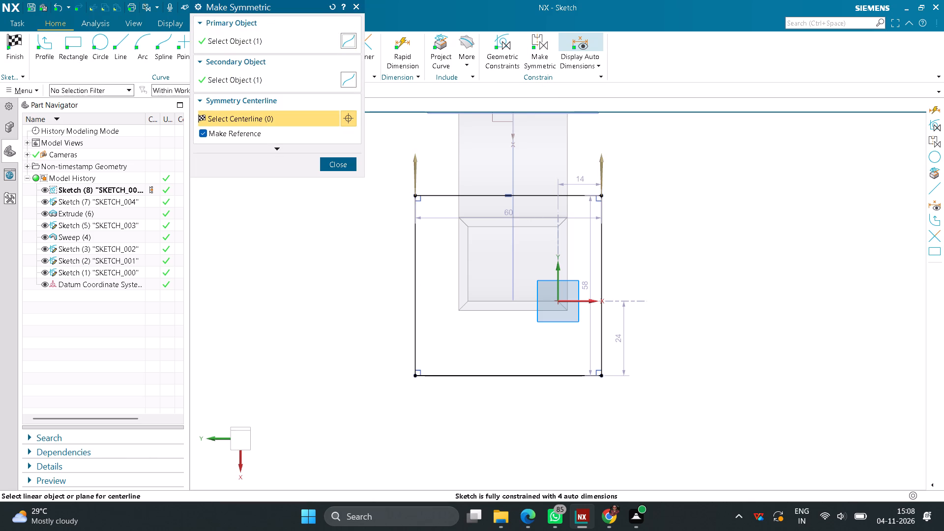
{"action": "scroll", "coordinate": [518, 161], "scroll_direction": "down", "scroll_amount": 2}
{"action": "left_click", "coordinate": [514, 148]}
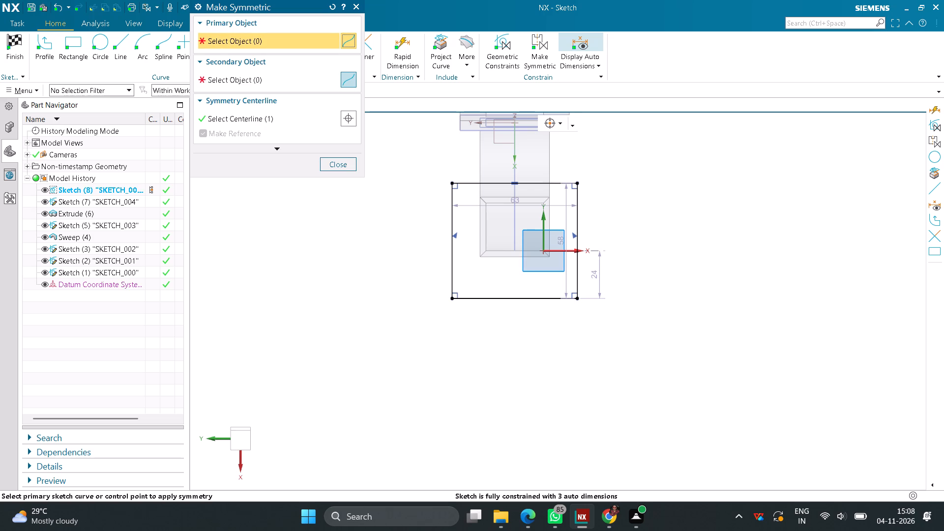
{"action": "scroll", "coordinate": [609, 217], "scroll_direction": "up", "scroll_amount": 2}
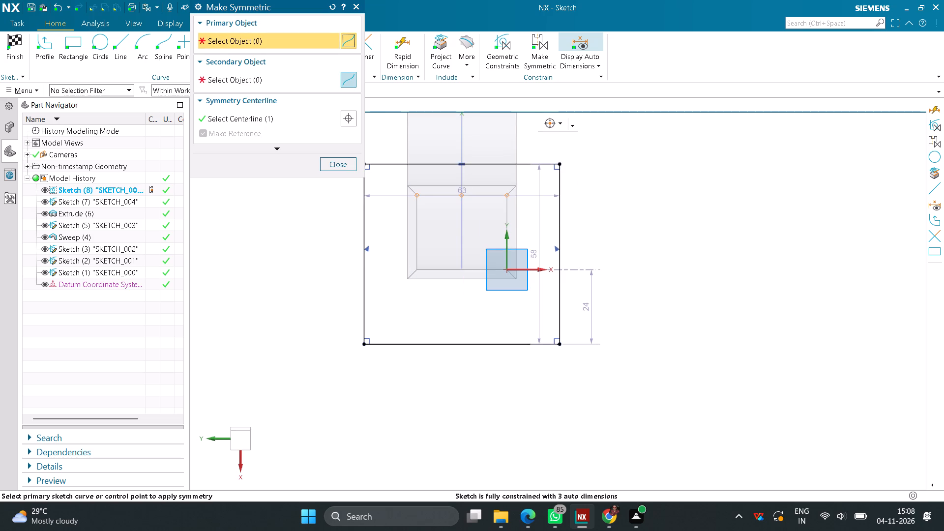
{"action": "left_click", "coordinate": [326, 162]}
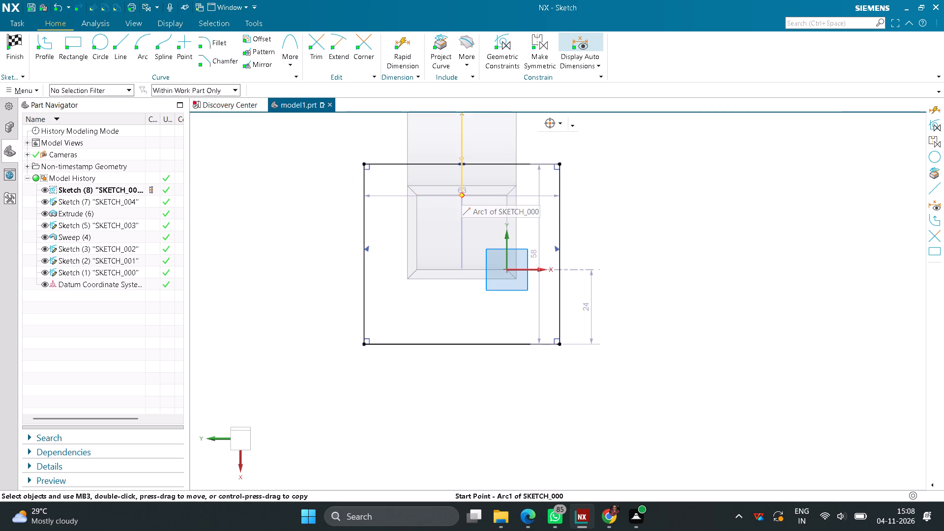
Set the rectangle's width to 50 mm and its height to 55 mm.
{"action": "double_click", "coordinate": [385, 197]}
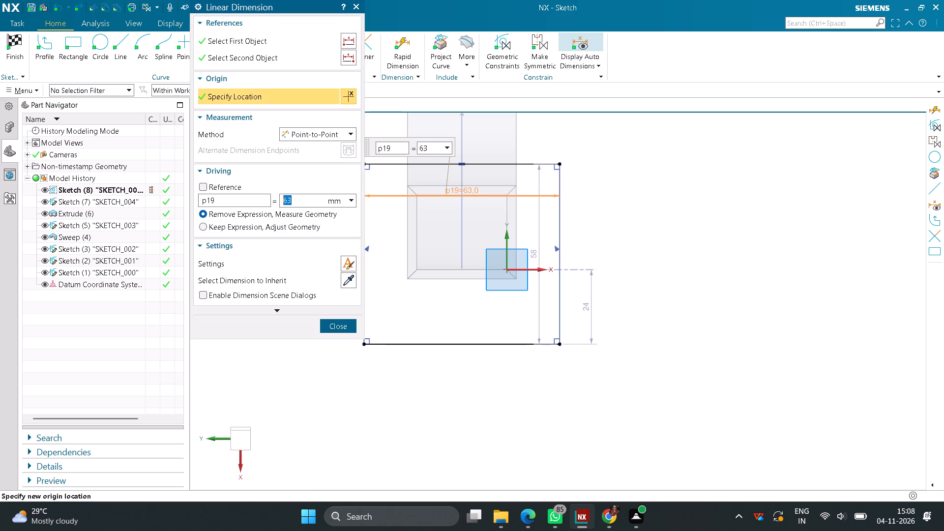
{"action": "type", "text": "50"}
{"action": "key", "text": "Return"}
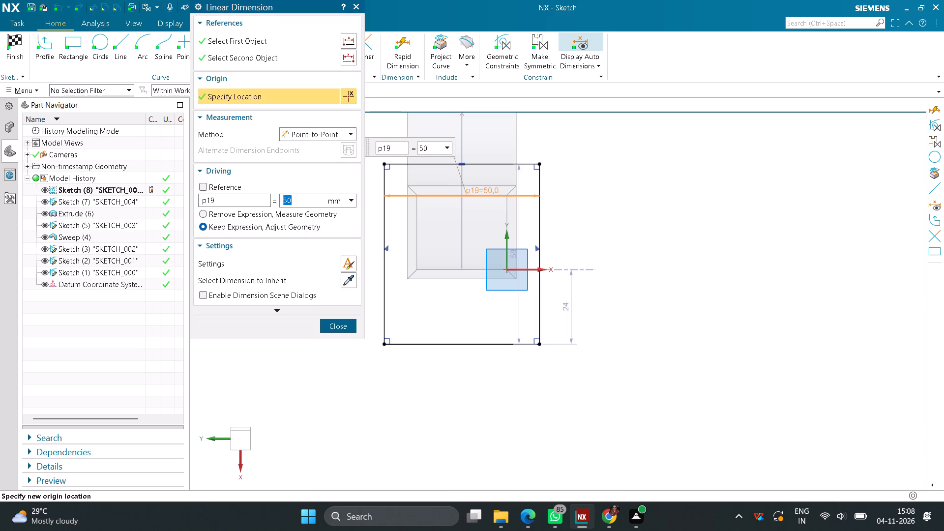
{"action": "double_click", "coordinate": [523, 236]}
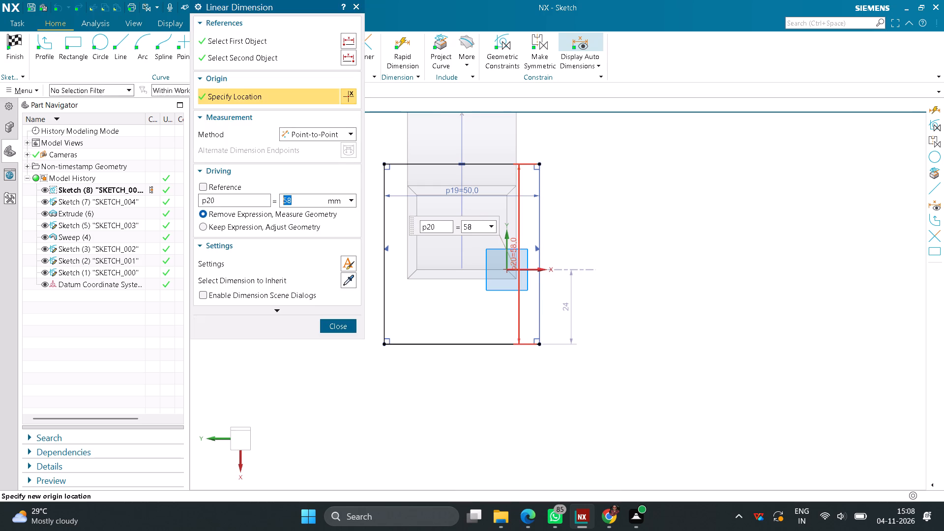
{"action": "type", "text": "55"}
{"action": "key", "text": "Return"}
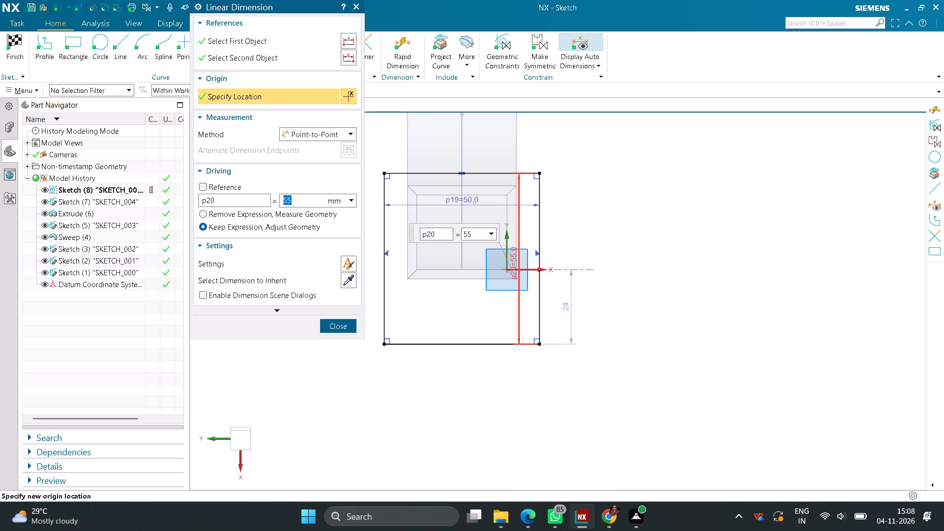
{"action": "left_click", "coordinate": [342, 321]}
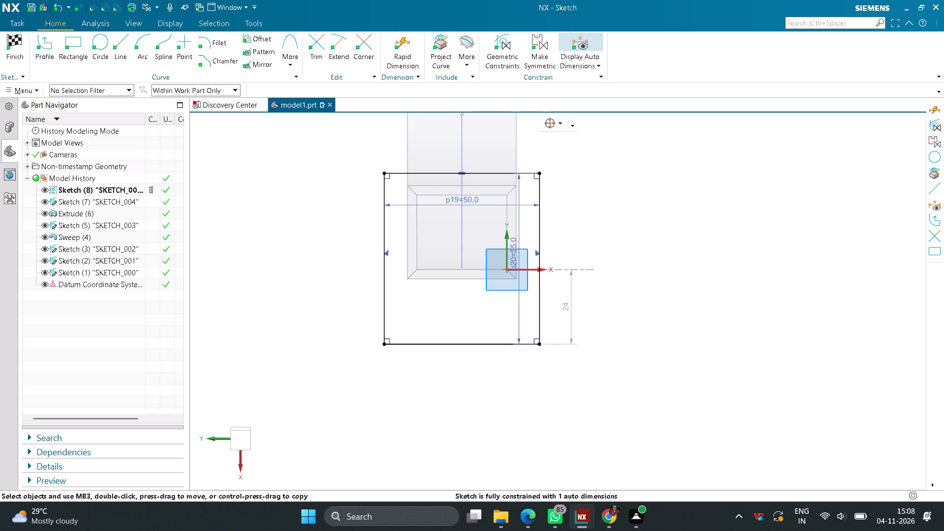
Dimension the rectangle's upper edge to the upper edge of the elbow's inner opening and set the distance to 13 mm.
{"action": "left_click", "coordinate": [511, 64]}
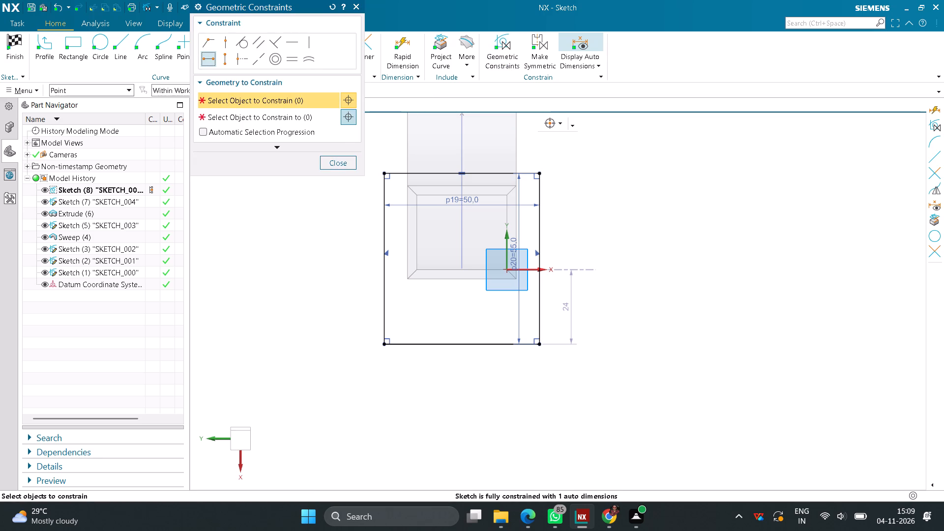
{"action": "left_click", "coordinate": [342, 161]}
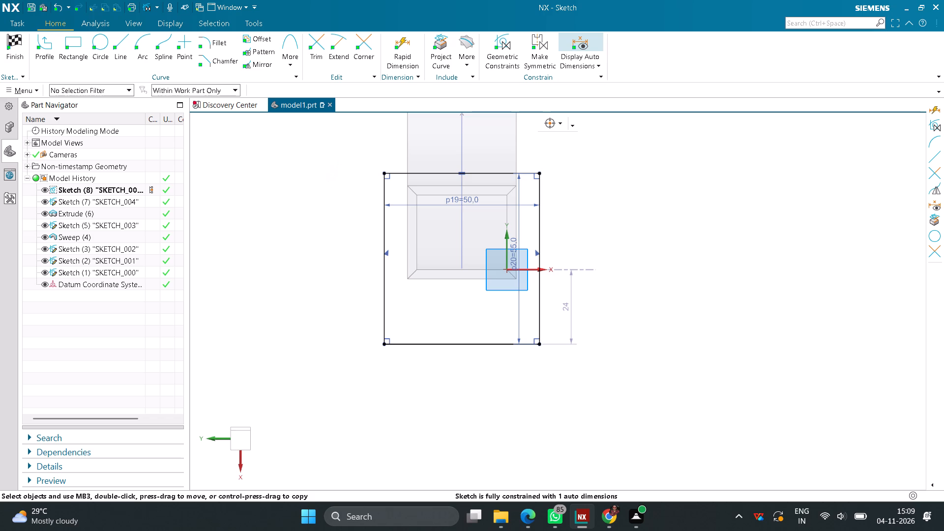
{"action": "left_click", "coordinate": [400, 55]}
{"action": "left_click", "coordinate": [496, 170]}
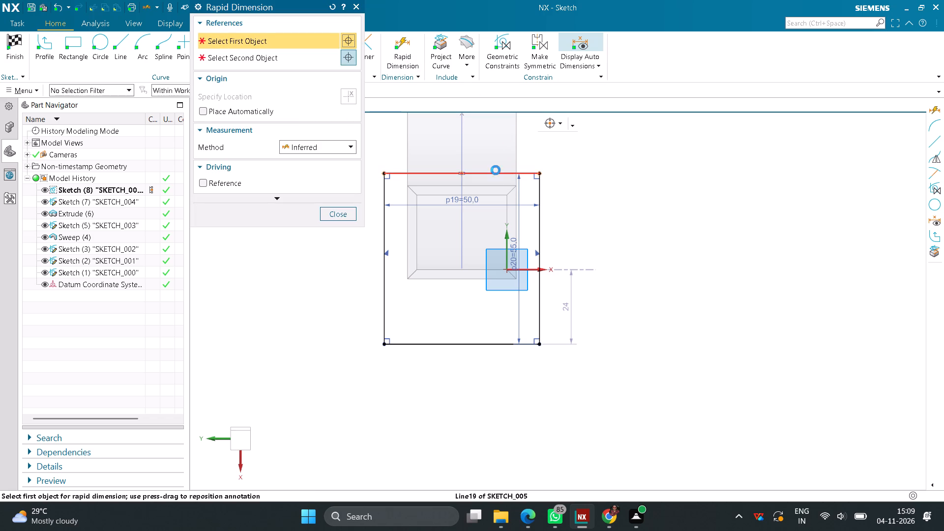
{"action": "left_click", "coordinate": [495, 195]}
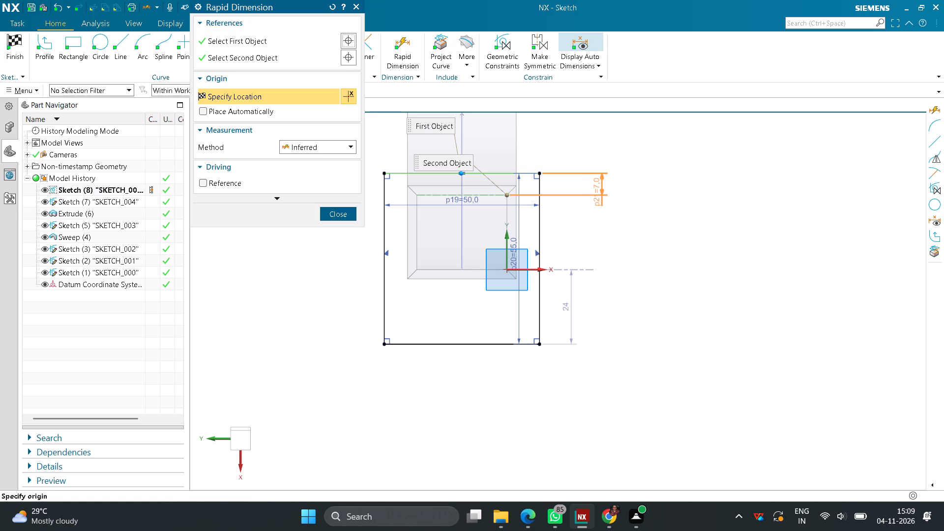
{"action": "left_click", "coordinate": [596, 192]}
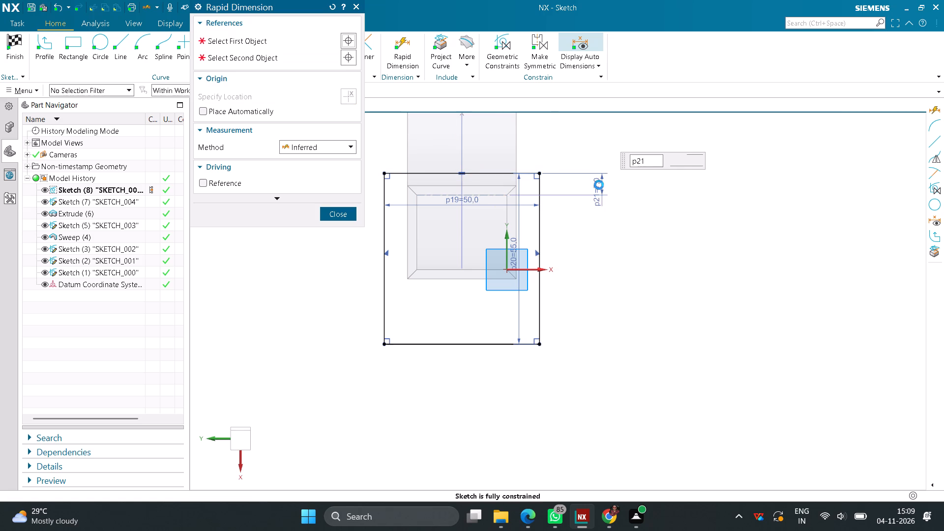
{"action": "type", "text": "13"}
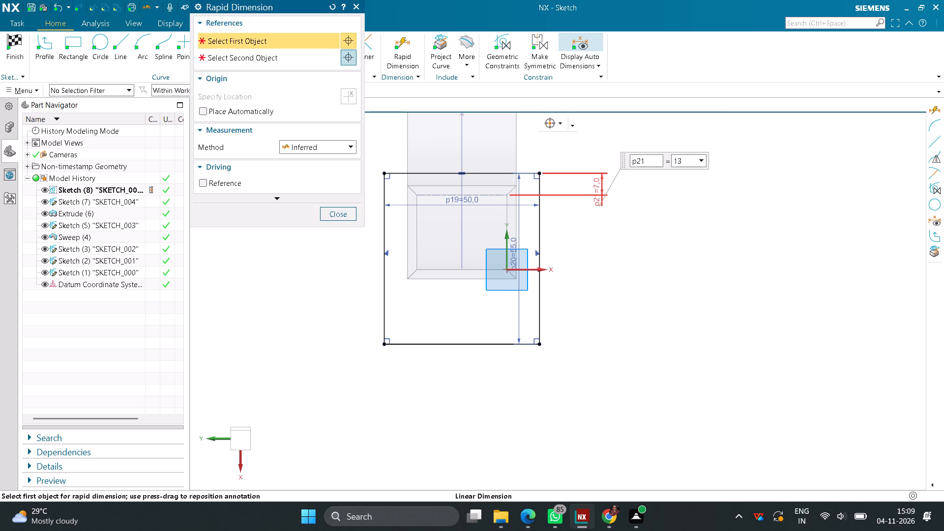
{"action": "key", "text": "Return"}
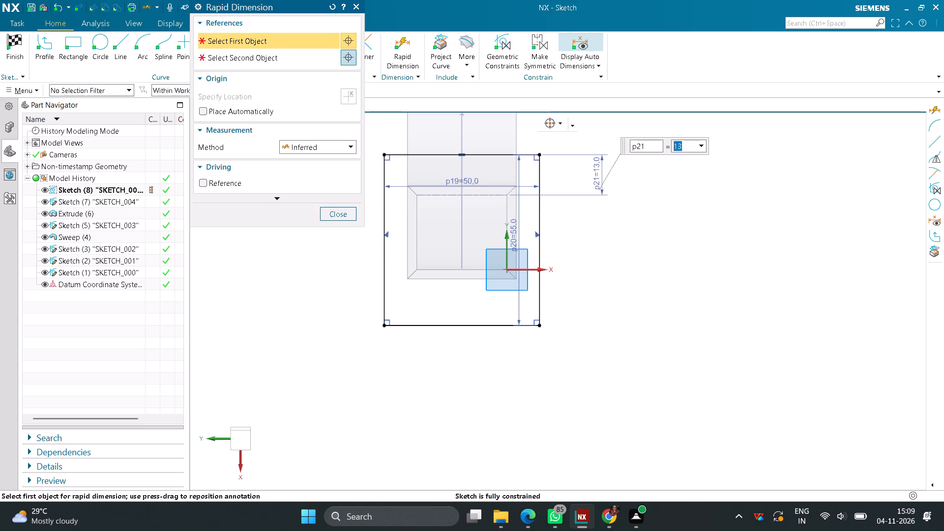
{"action": "left_click", "coordinate": [338, 214]}
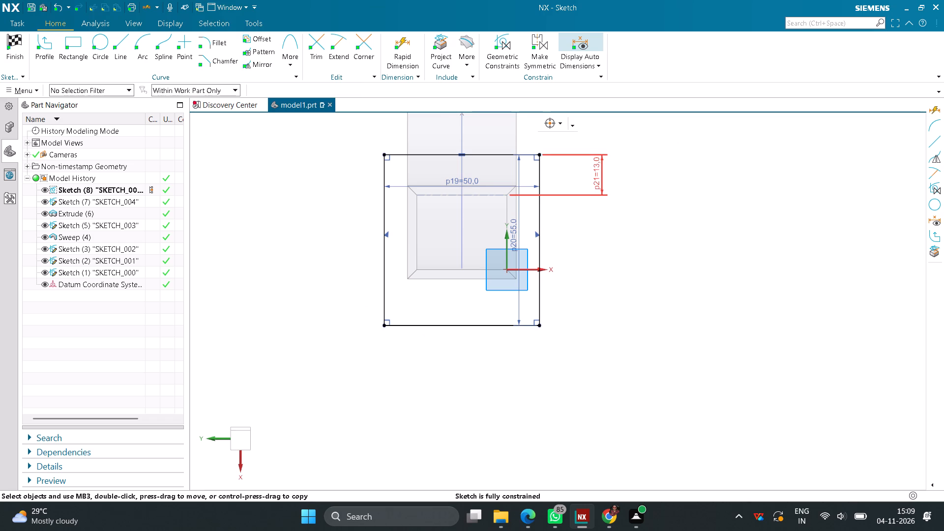
Dimension the distance between the lower edge of the elbow's inner opening and the rectangle's lower edge.
{"action": "left_click", "coordinate": [409, 59]}
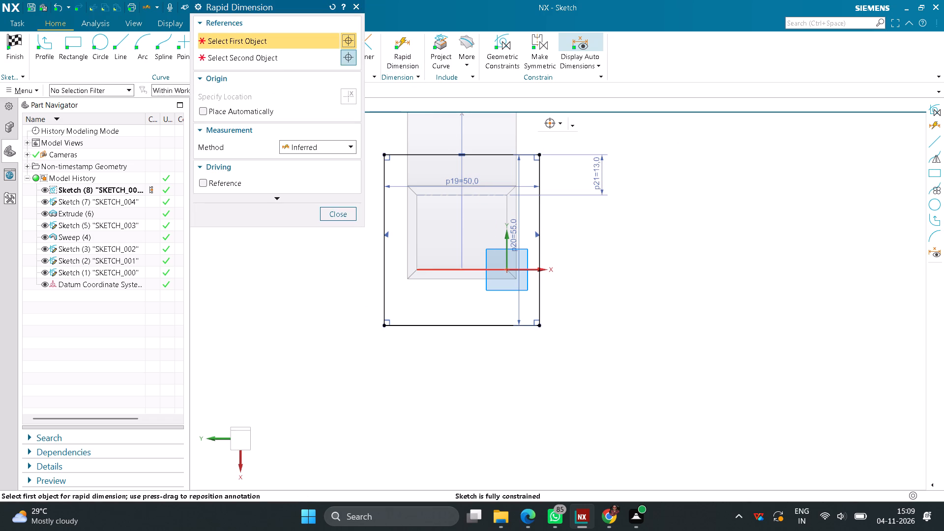
{"action": "left_click", "coordinate": [475, 267]}
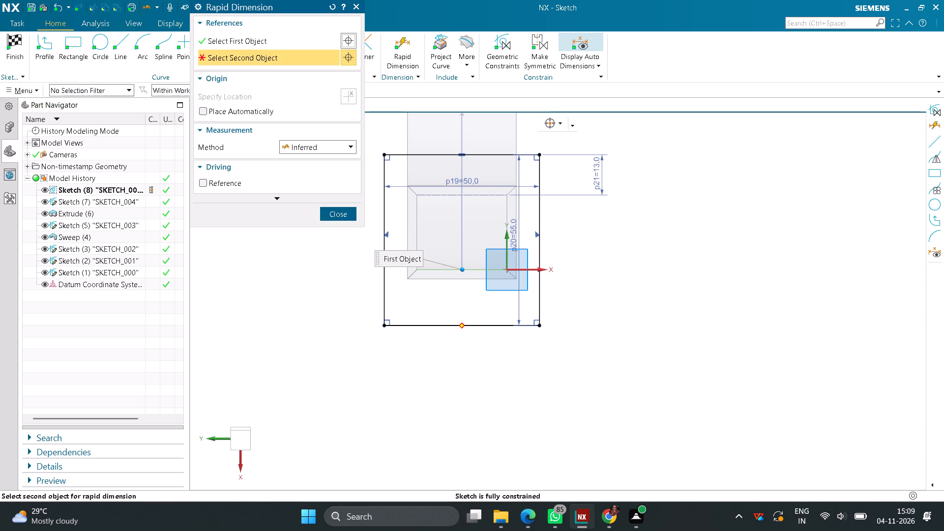
{"action": "left_click", "coordinate": [482, 327]}
{"action": "left_click", "coordinate": [476, 375]}
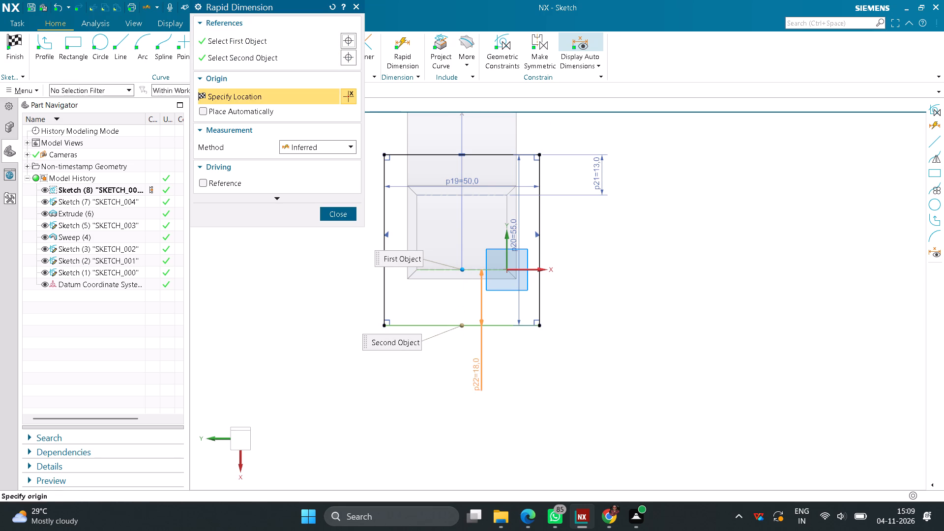
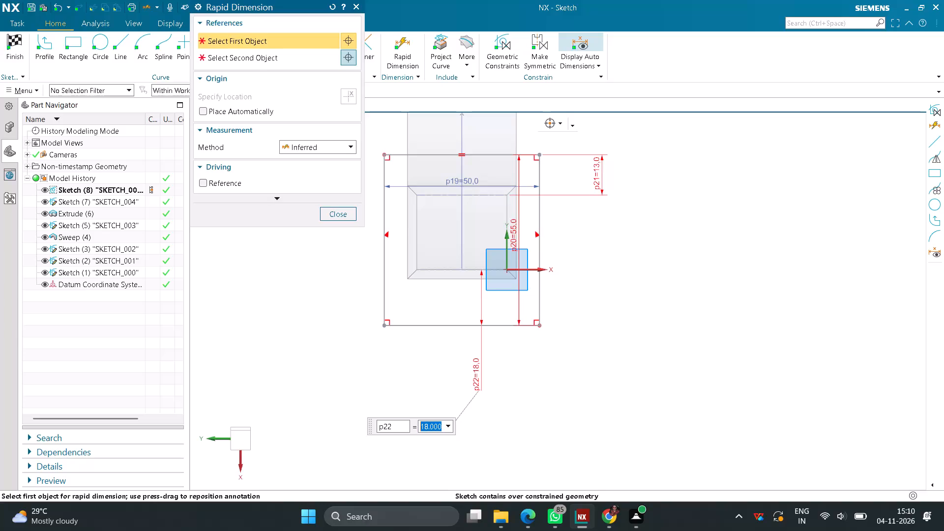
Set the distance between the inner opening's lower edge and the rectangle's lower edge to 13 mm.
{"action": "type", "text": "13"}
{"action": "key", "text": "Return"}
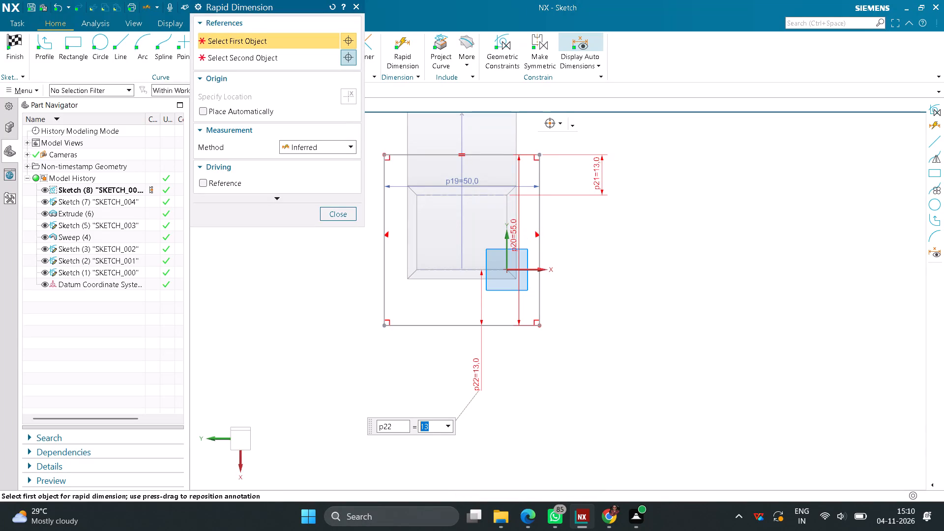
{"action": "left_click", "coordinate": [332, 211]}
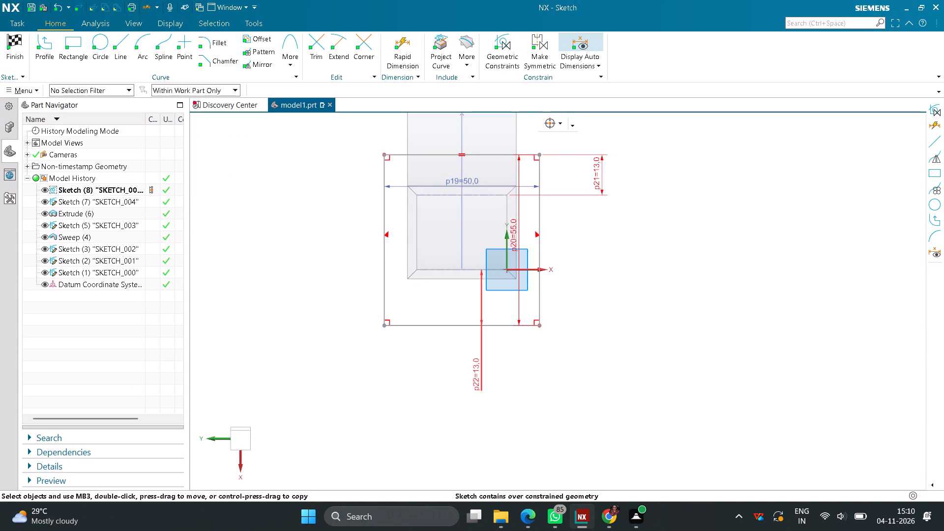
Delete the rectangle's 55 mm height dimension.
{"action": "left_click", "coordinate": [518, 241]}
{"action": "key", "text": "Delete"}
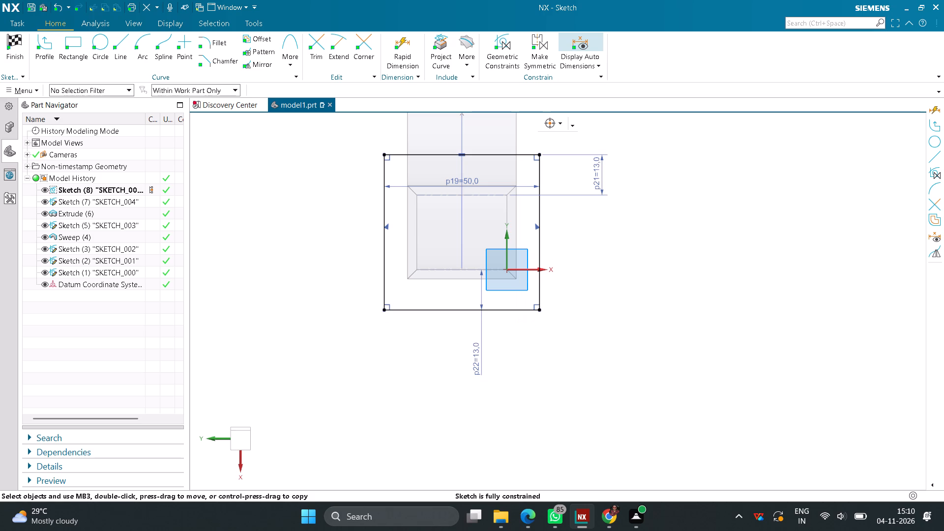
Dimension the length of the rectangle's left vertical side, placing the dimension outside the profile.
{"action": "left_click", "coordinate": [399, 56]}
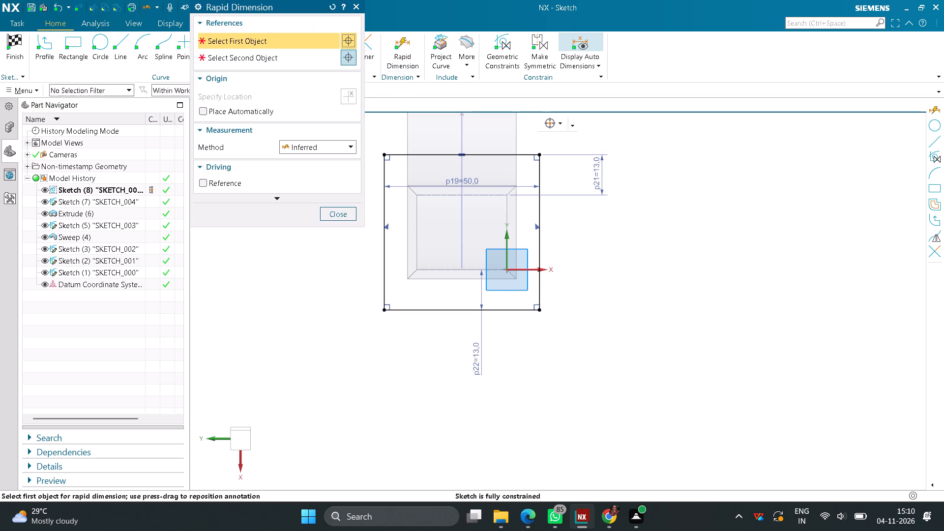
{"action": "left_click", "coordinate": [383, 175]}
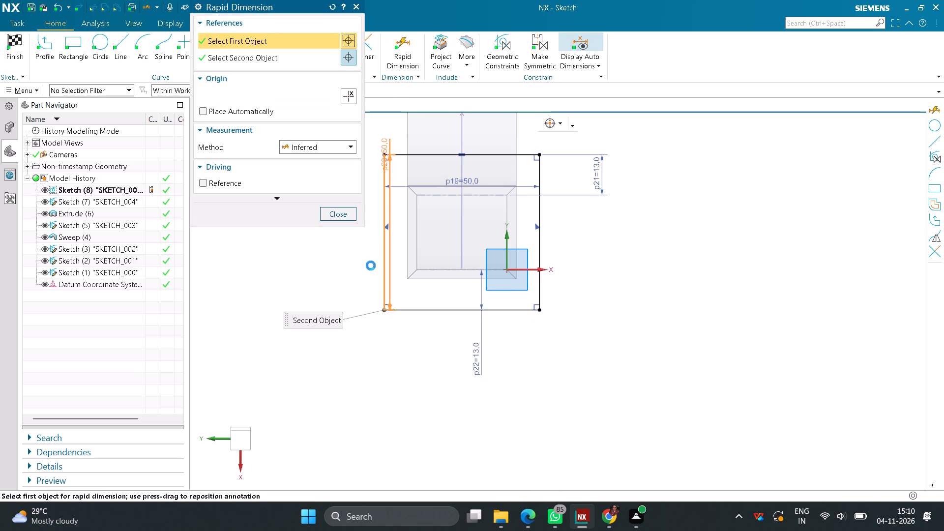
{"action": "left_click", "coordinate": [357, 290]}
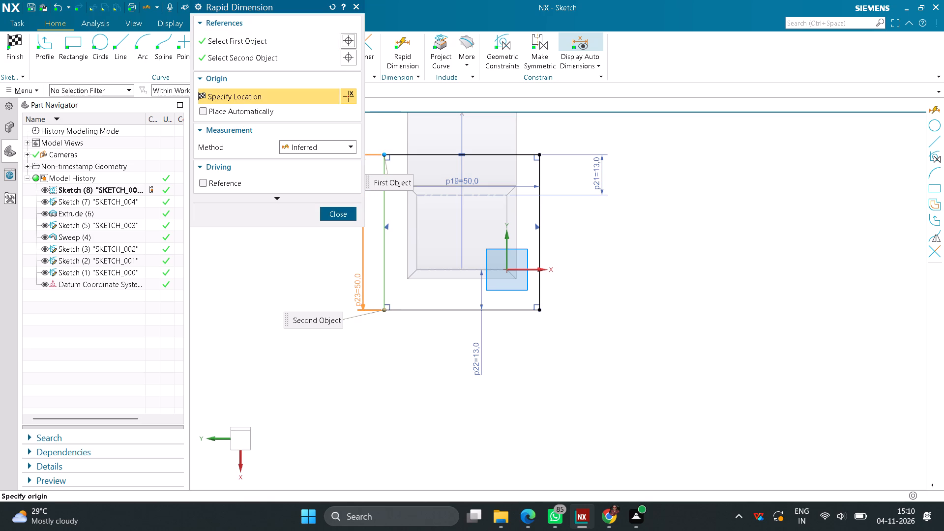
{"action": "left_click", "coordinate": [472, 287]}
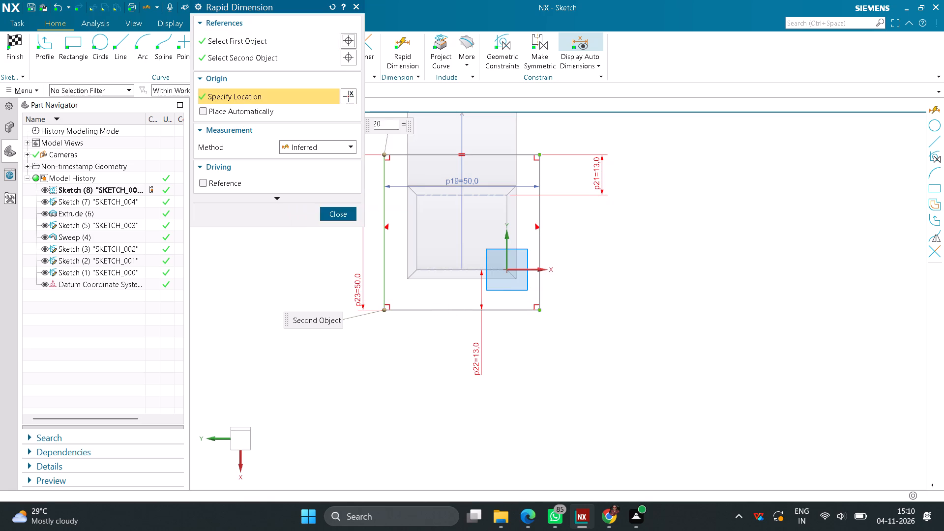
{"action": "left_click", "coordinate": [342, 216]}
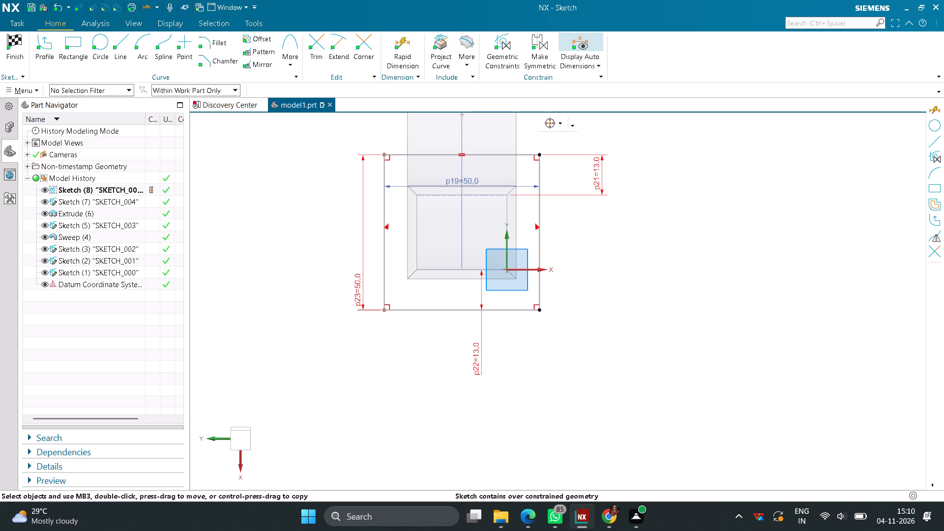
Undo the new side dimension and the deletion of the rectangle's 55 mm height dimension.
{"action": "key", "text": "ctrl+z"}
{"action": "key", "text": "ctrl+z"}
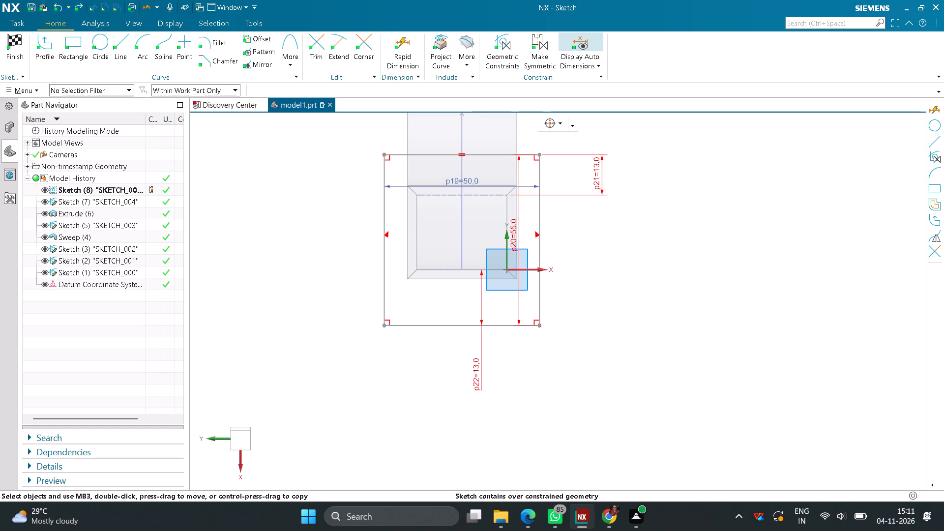
Delete the 13 mm dimension between the inner opening's lower edge and the rectangle's lower edge.
{"action": "left_click", "coordinate": [477, 382]}
{"action": "key", "text": "Delete"}
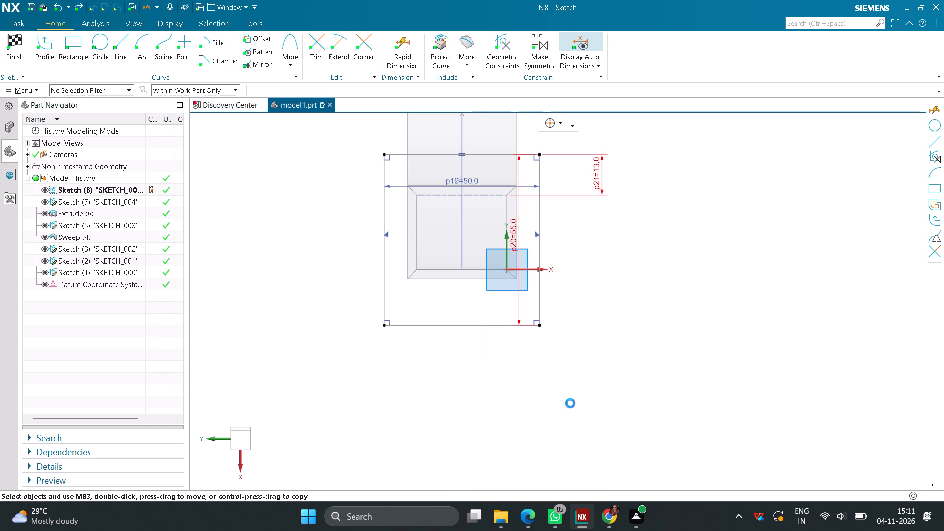
Set the distance between the rectangle's upper edge and the inner opening's upper edge to 15.5 mm.
{"action": "double_click", "coordinate": [603, 175]}
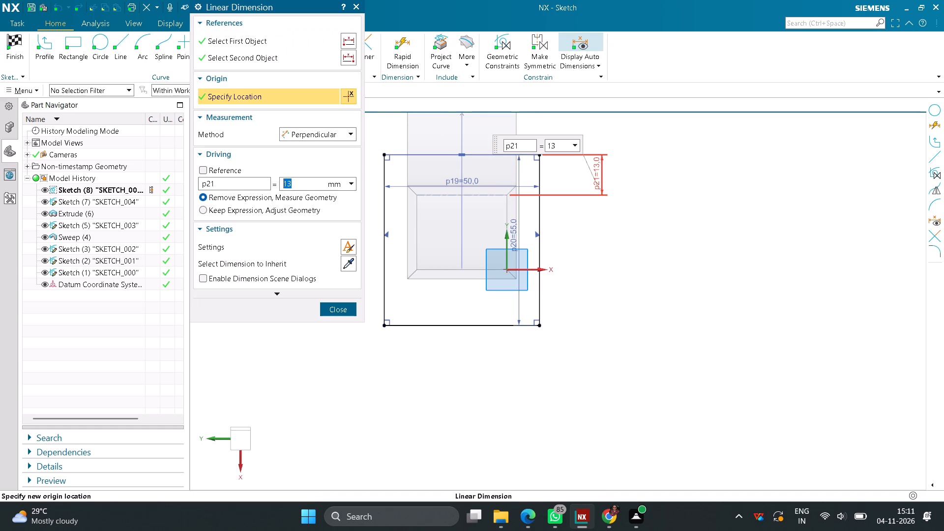
{"action": "type", "text": "15.5"}
{"action": "key", "text": "Return"}
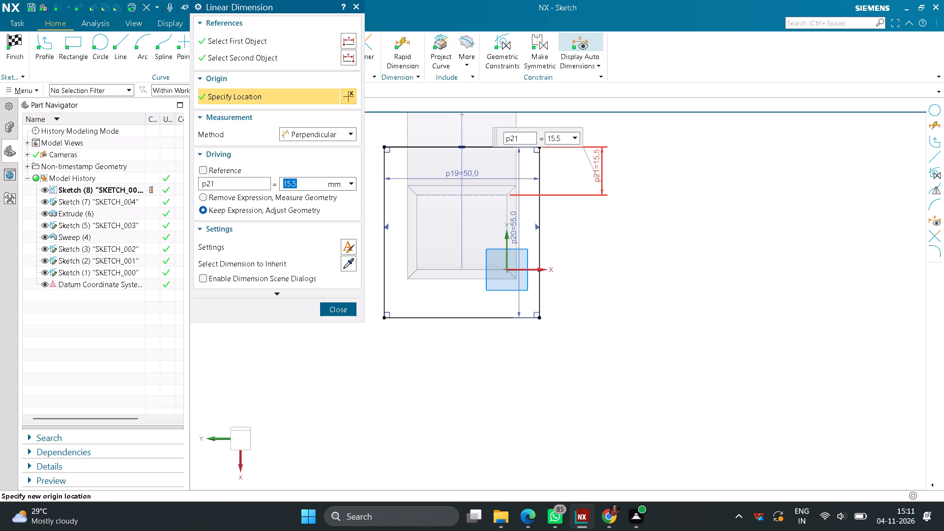
{"action": "left_click", "coordinate": [334, 311]}
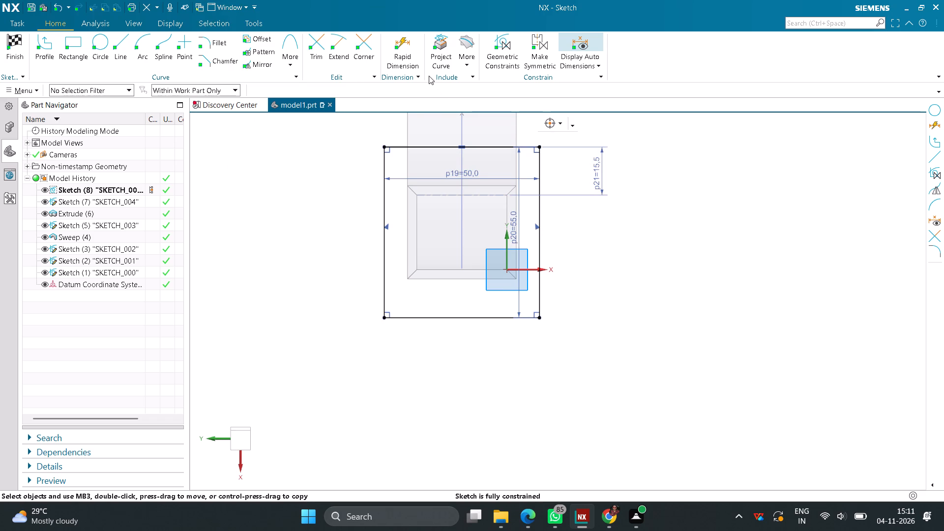
Project the four edges of the elbow's inner opening into the sketch using Connected Curves, and finish the sketch.
{"action": "left_click", "coordinate": [440, 57]}
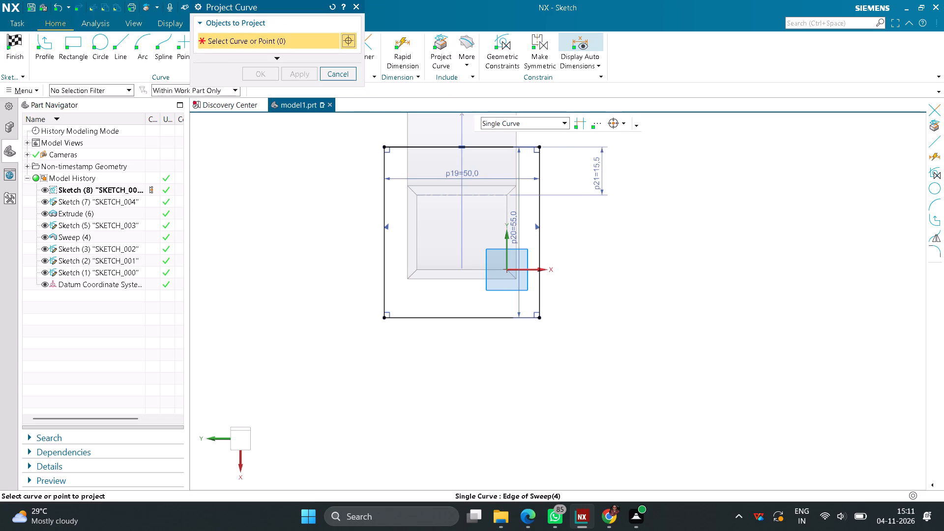
{"action": "left_click", "coordinate": [565, 126]}
{"action": "left_click", "coordinate": [528, 149]}
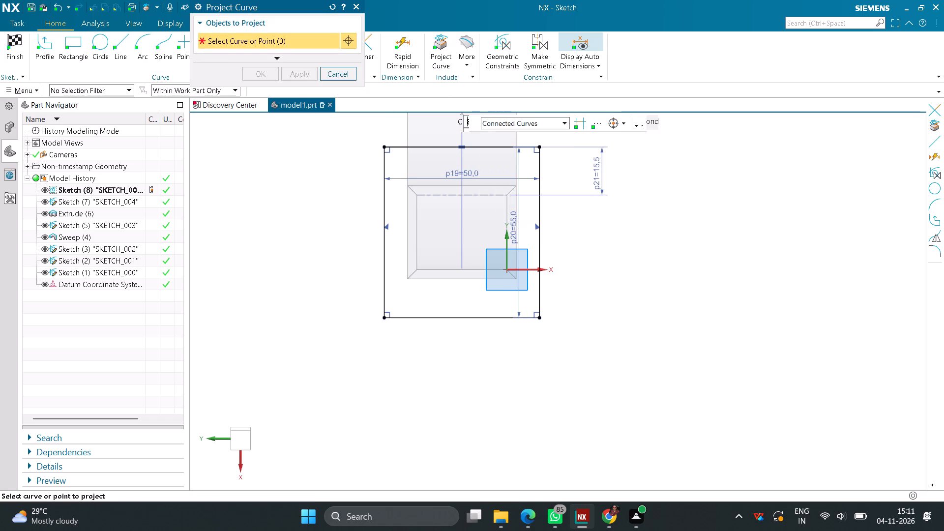
{"action": "left_click", "coordinate": [442, 195]}
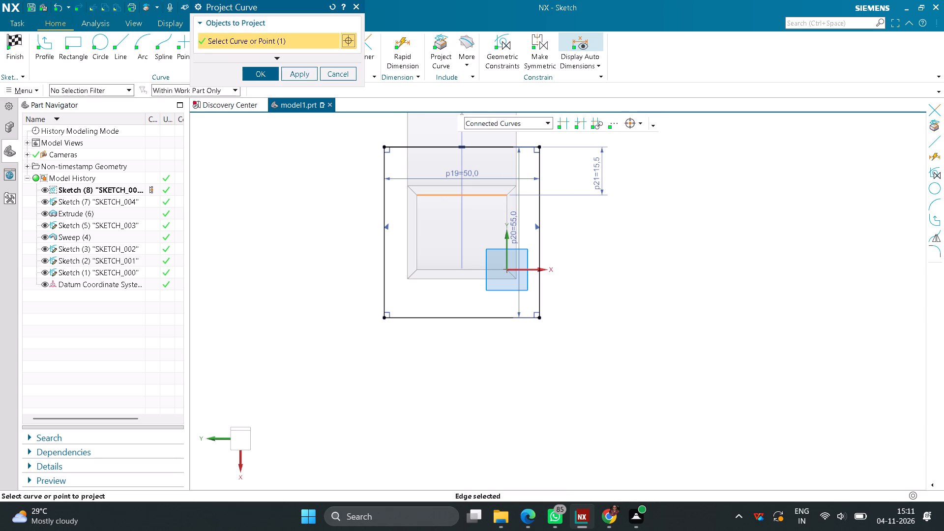
{"action": "left_click", "coordinate": [418, 218]}
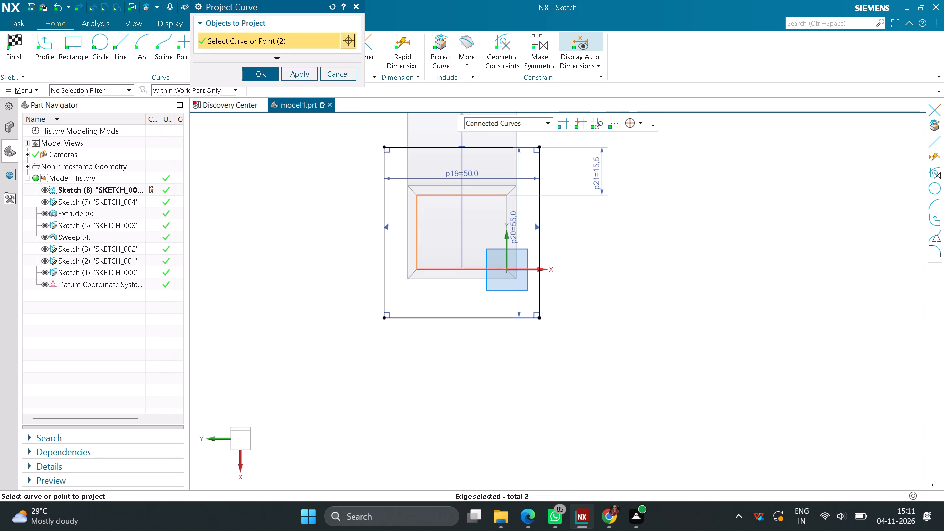
{"action": "left_click", "coordinate": [439, 267]}
{"action": "left_click", "coordinate": [503, 211]}
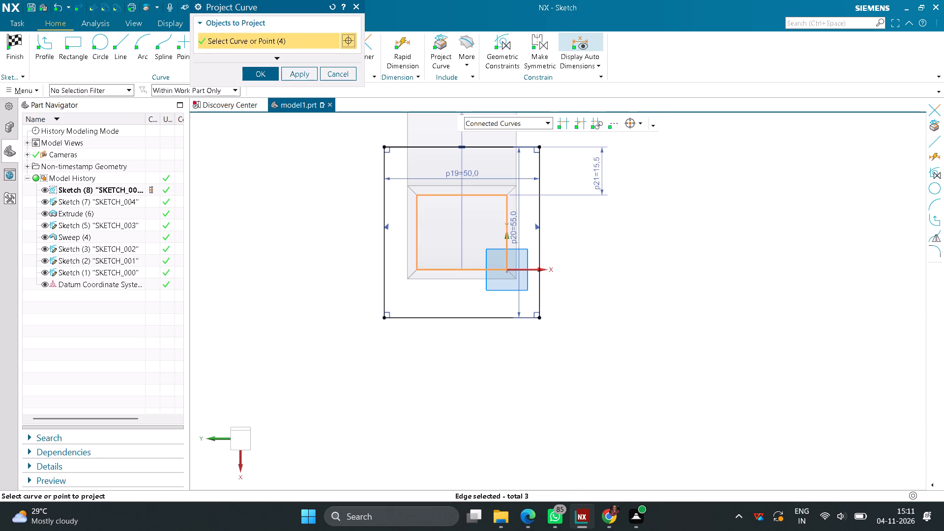
{"action": "left_click", "coordinate": [275, 75]}
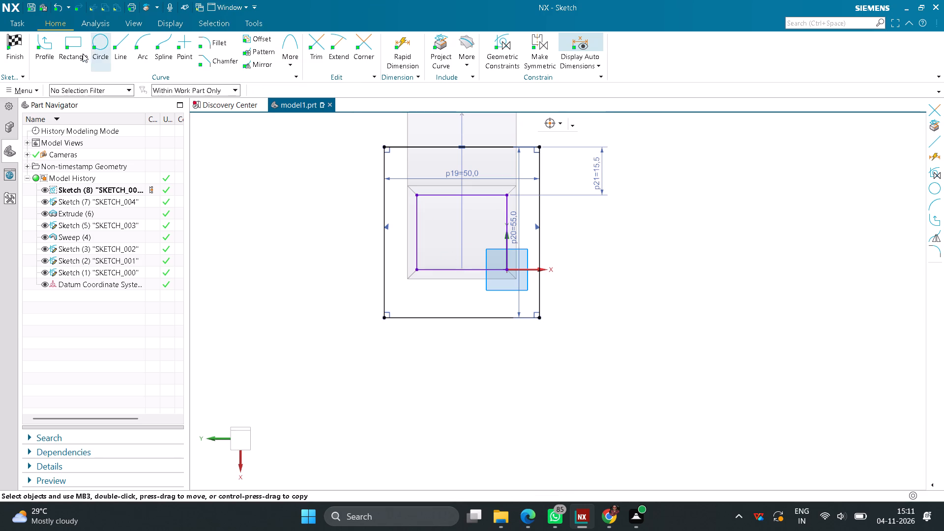
{"action": "left_click", "coordinate": [15, 39]}
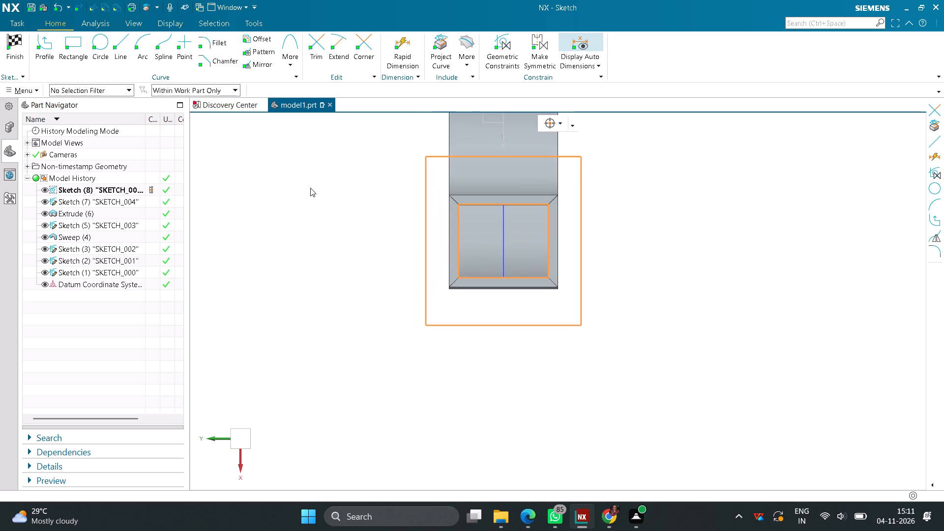
Extrude the flange profile with its opening from 0 to 5 mm outward from the elbow's end, with Boolean set to None.
{"action": "scroll", "coordinate": [371, 201], "scroll_direction": "down", "scroll_amount": 4}
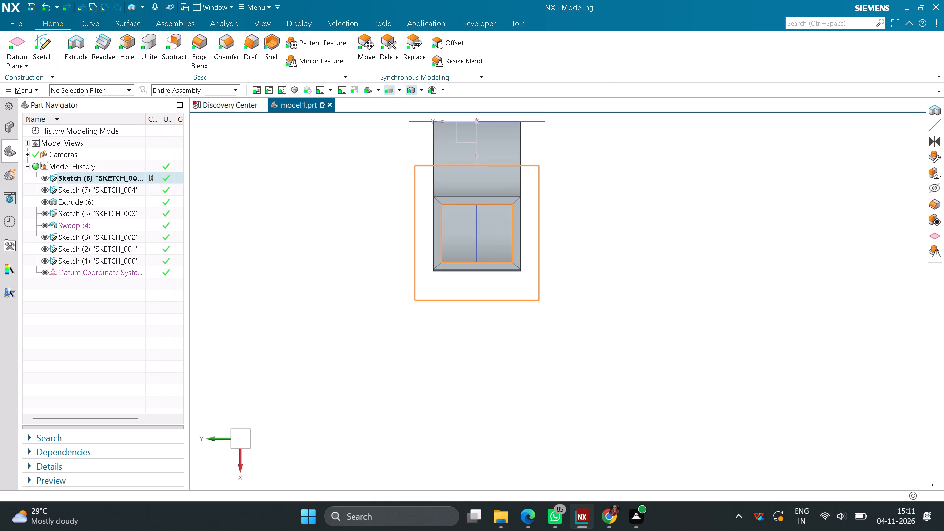
{"action": "scroll", "coordinate": [371, 201], "scroll_direction": "down", "scroll_amount": 2}
{"action": "middle_click_drag", "start_coordinate": [533, 199], "coordinate": [486, 206]}
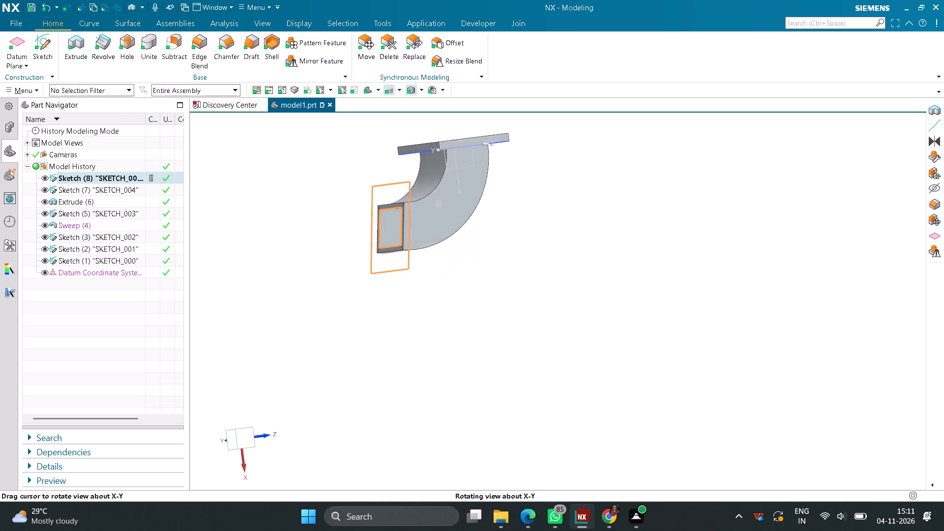
{"action": "middle_click_drag", "start_coordinate": [486, 206], "coordinate": [476, 214]}
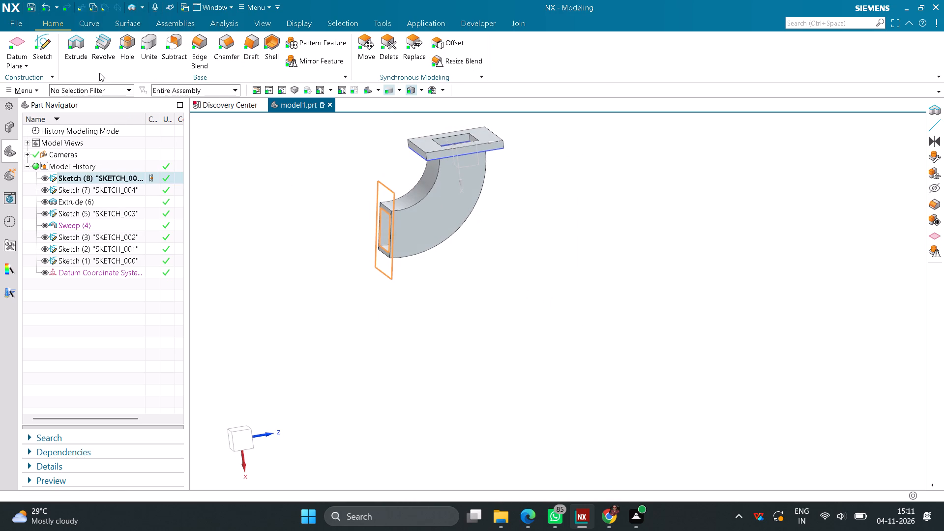
{"action": "left_click", "coordinate": [79, 52]}
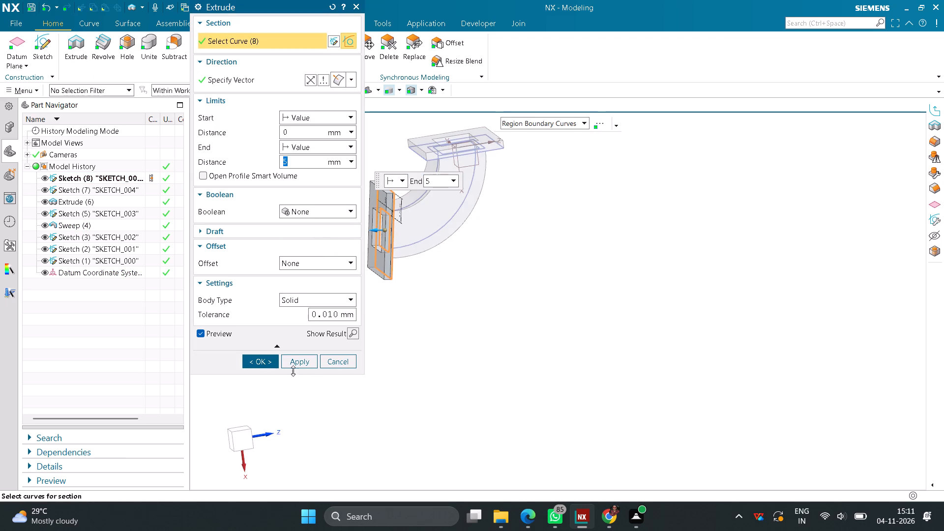
{"action": "left_click", "coordinate": [262, 366]}
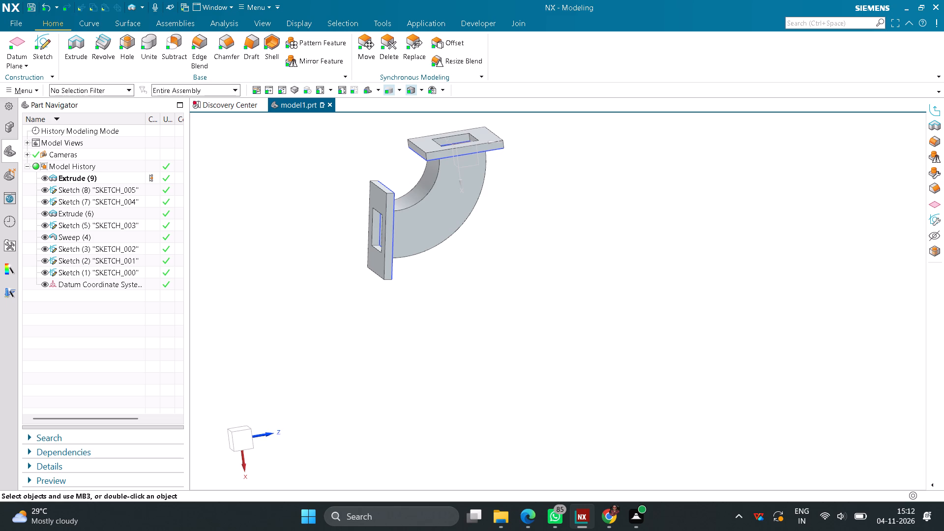
Create a sketch on the outer face of the newly extruded flange.
{"action": "left_click", "coordinate": [35, 47]}
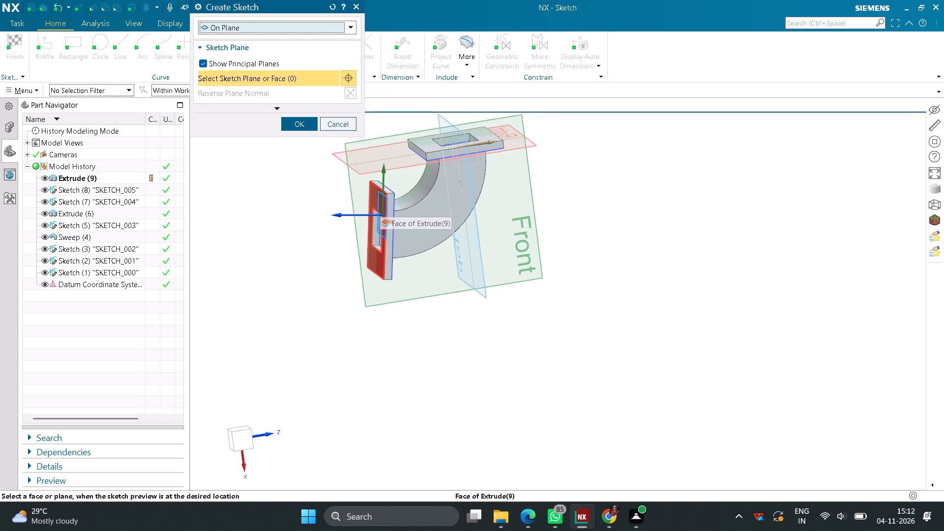
{"action": "left_click", "coordinate": [380, 204]}
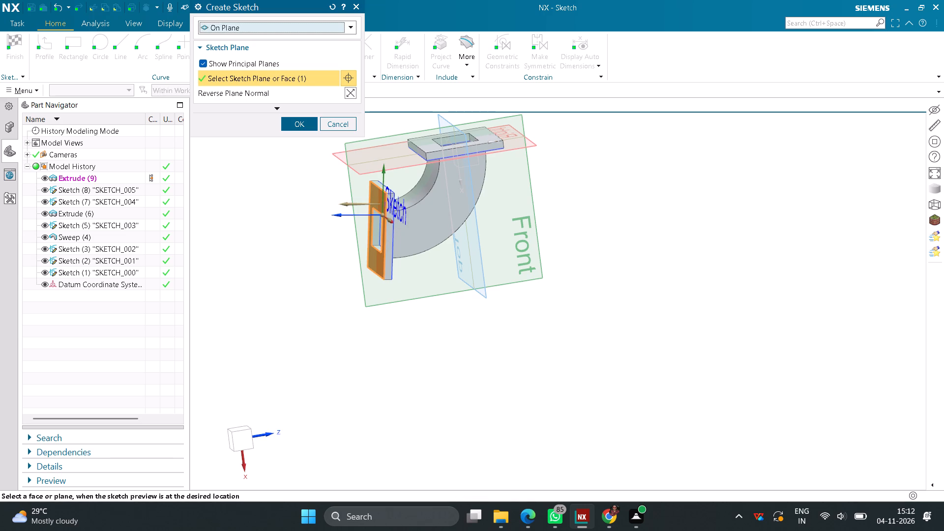
{"action": "left_click", "coordinate": [295, 124]}
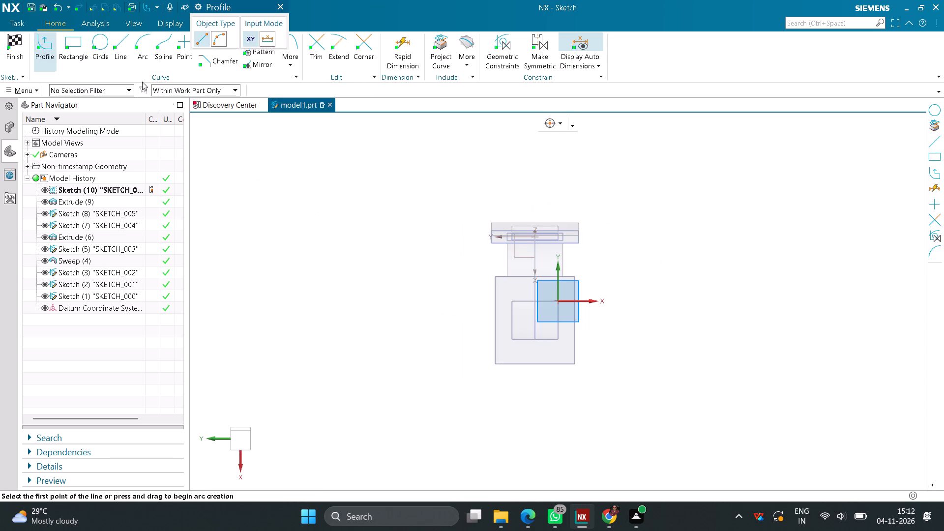
Sketch four circles of 6 mm diameter, one near each corner of the flange face around the opening.
{"action": "left_click", "coordinate": [106, 50]}
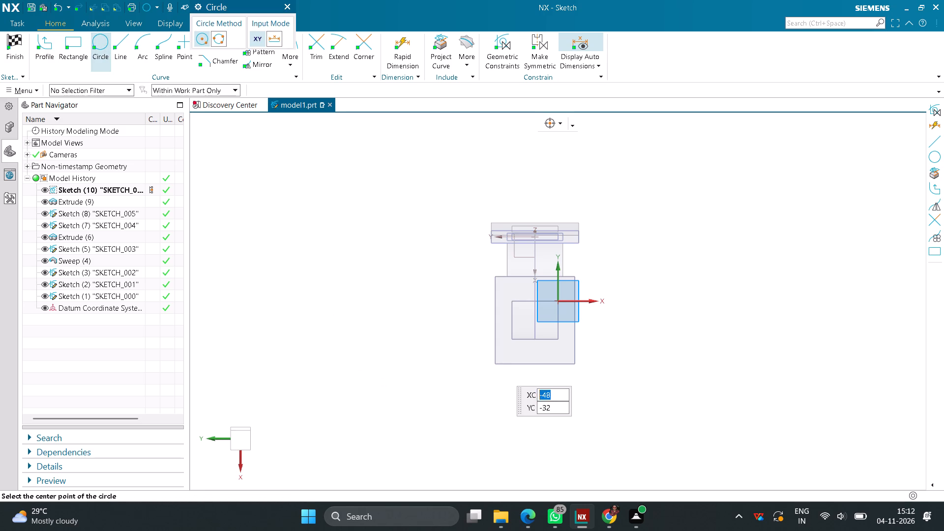
{"action": "left_click", "coordinate": [507, 350]}
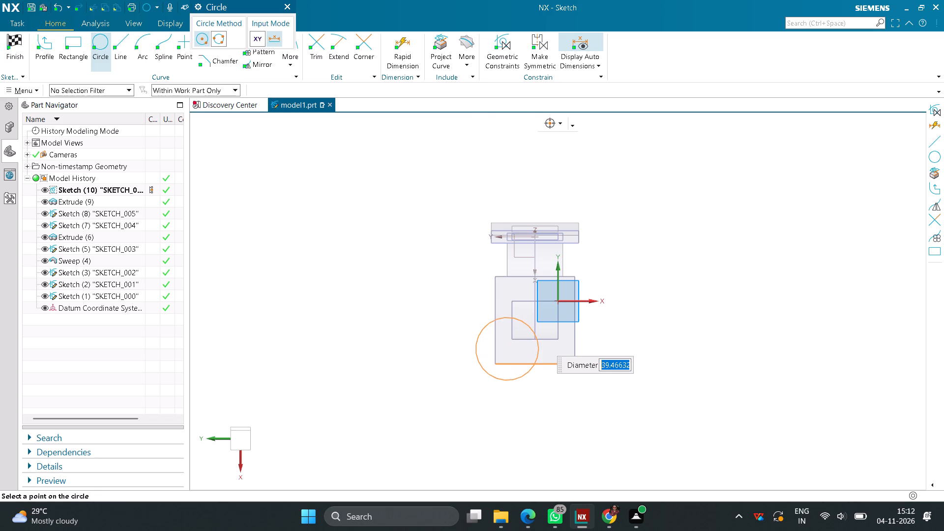
{"action": "key", "text": "6"}
{"action": "key", "text": "Return"}
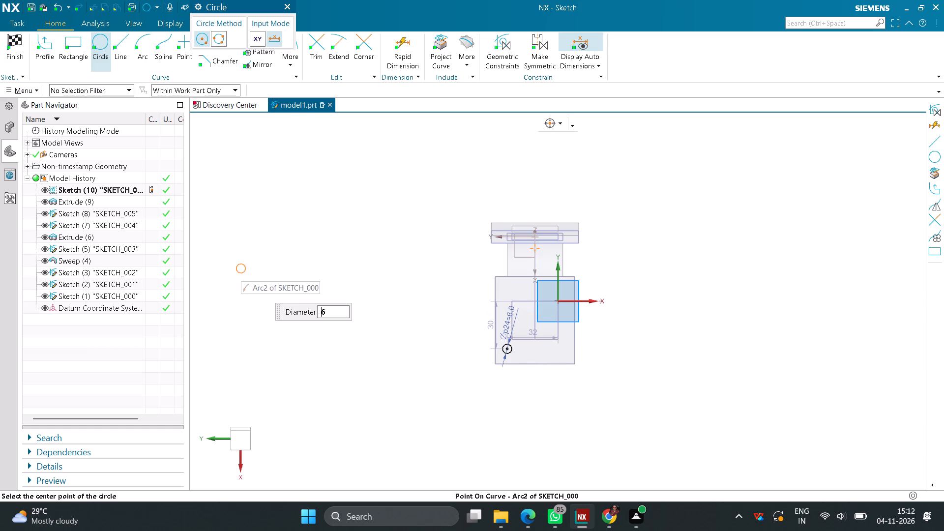
{"action": "scroll", "coordinate": [497, 297], "scroll_direction": "up", "scroll_amount": 6}
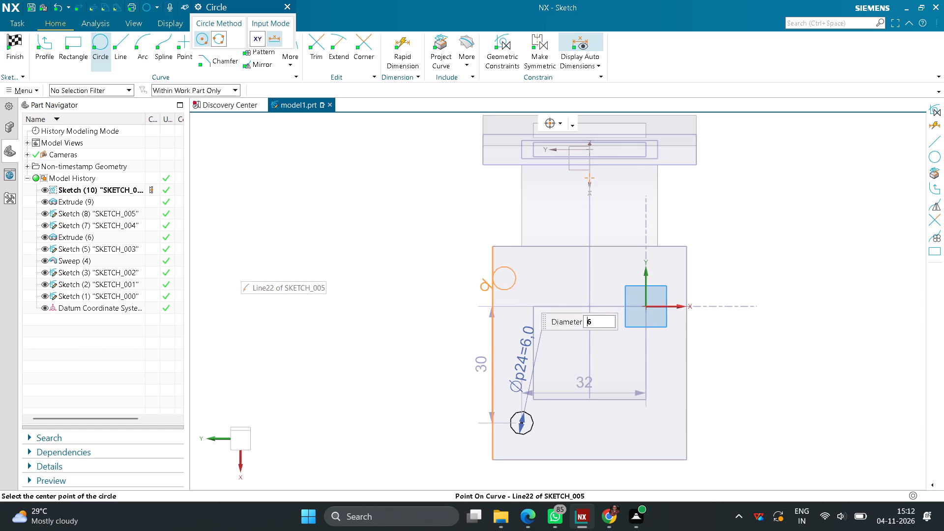
{"action": "left_click", "coordinate": [522, 278]}
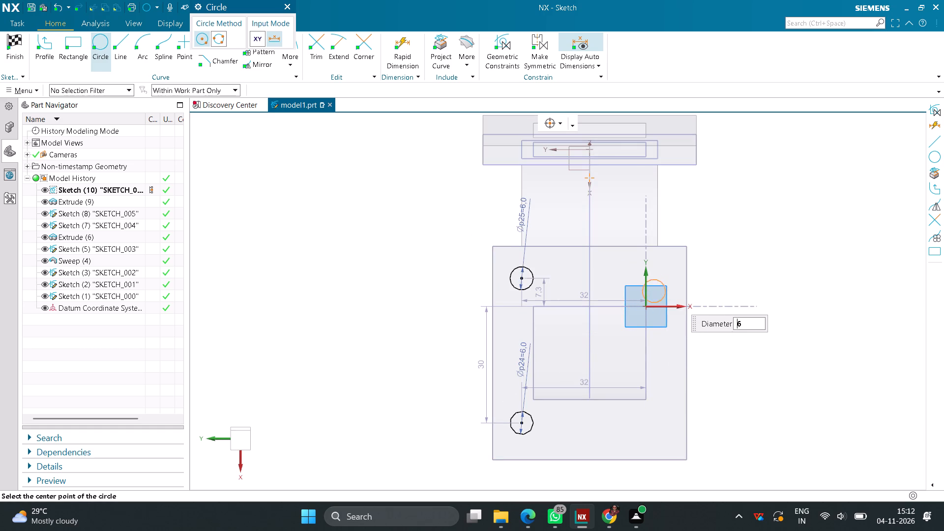
{"action": "left_click", "coordinate": [661, 274]}
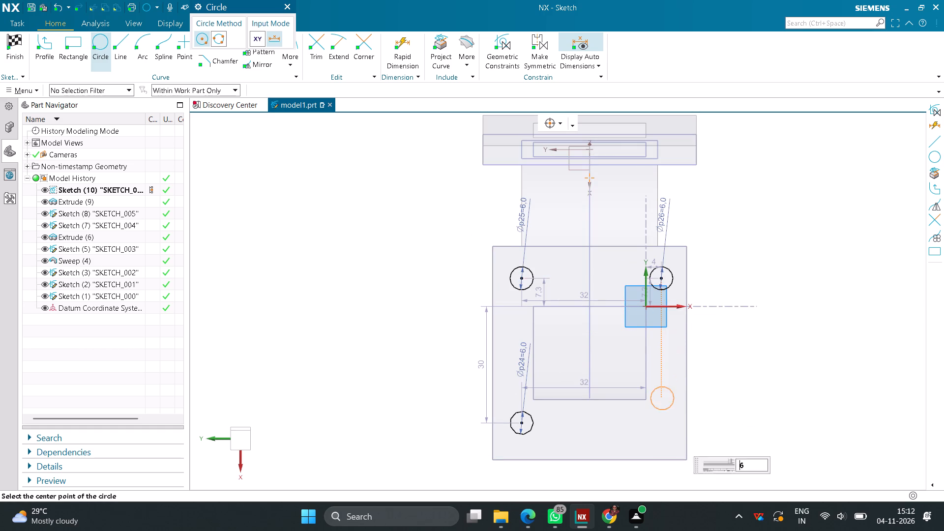
{"action": "left_click", "coordinate": [659, 439]}
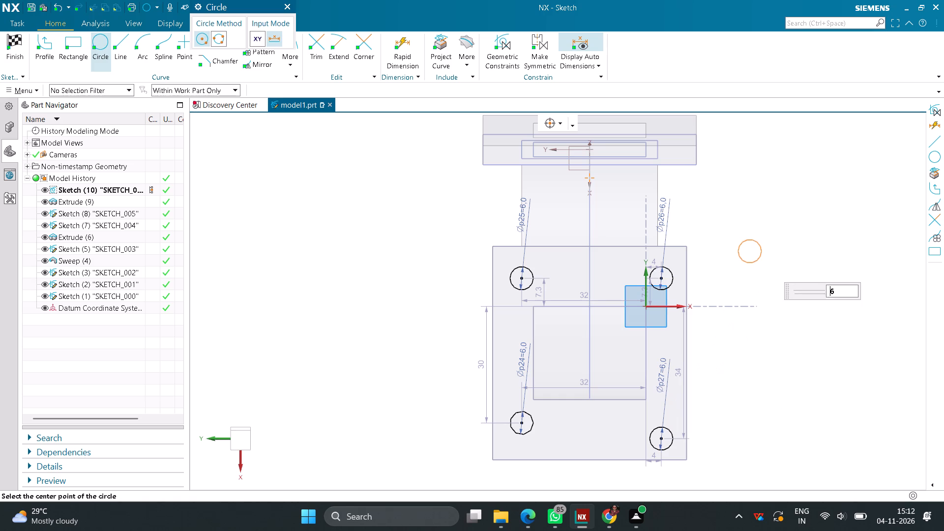
Add a Rapid Dimension of 6.5 mm between the lower-left circle's centre and the flange's left edge.
{"action": "middle_click", "coordinate": [750, 248]}
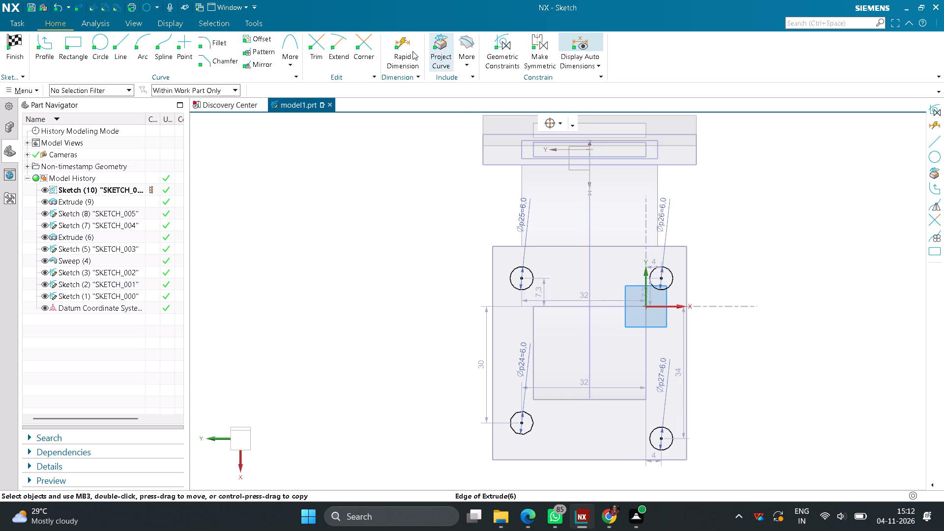
{"action": "left_click", "coordinate": [413, 51]}
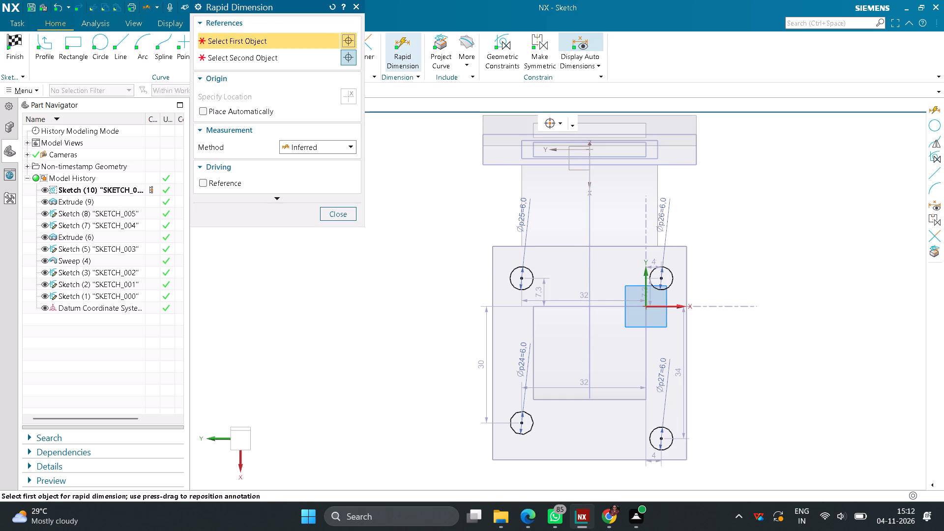
{"action": "left_click", "coordinate": [524, 423]}
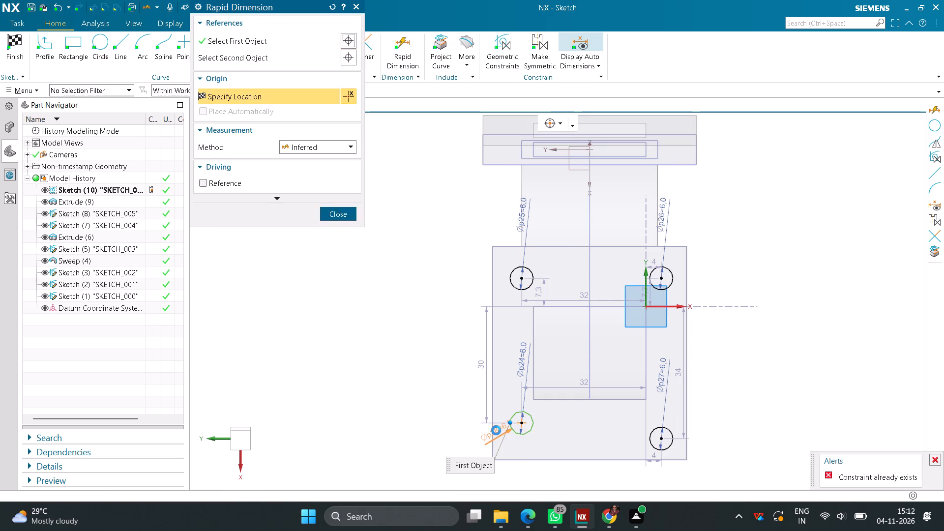
{"action": "left_click", "coordinate": [496, 430]}
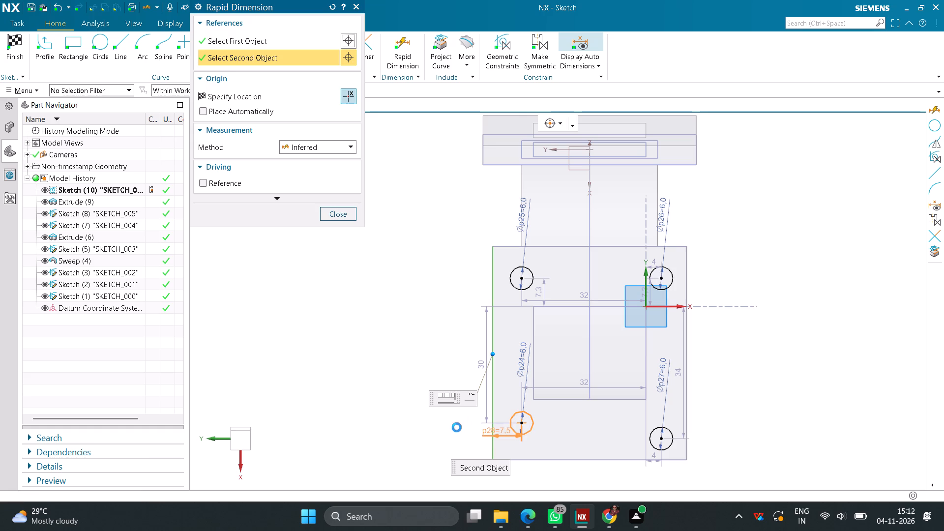
{"action": "left_click", "coordinate": [457, 427]}
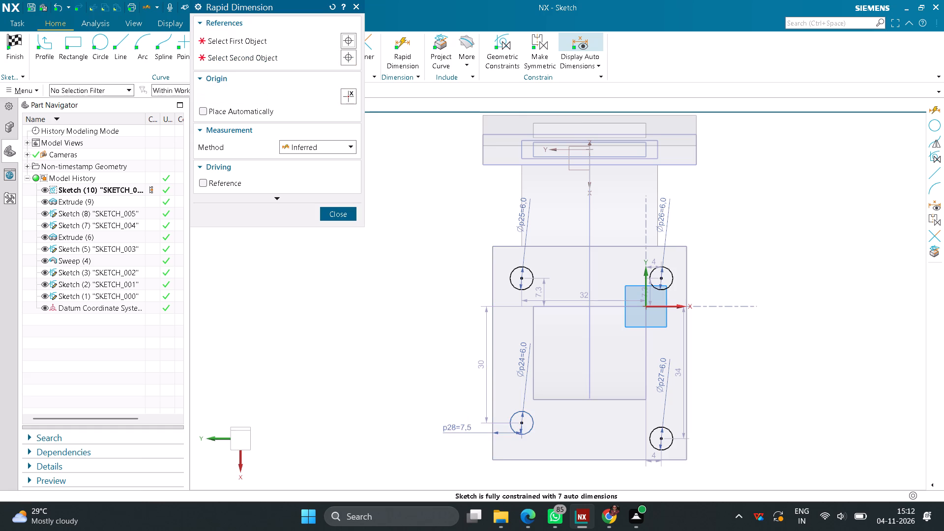
{"action": "type", "text": "6.5"}
{"action": "key", "text": "Return"}
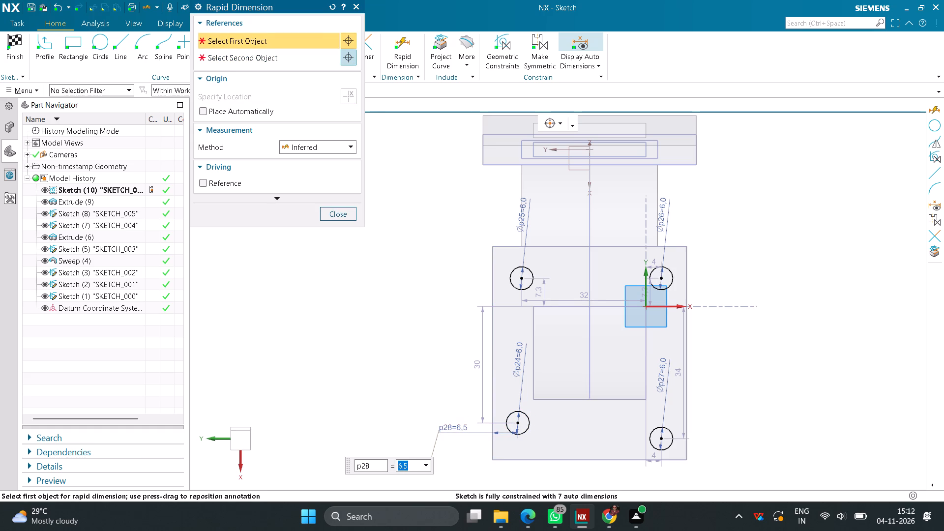
Dimension the lower-left circle's centre 6.5 mm from the flange's bottom edge.
{"action": "middle_click_drag", "start_coordinate": [398, 381], "coordinate": [363, 282]}
{"action": "right_click_drag", "start_coordinate": [398, 381], "coordinate": [363, 282]}
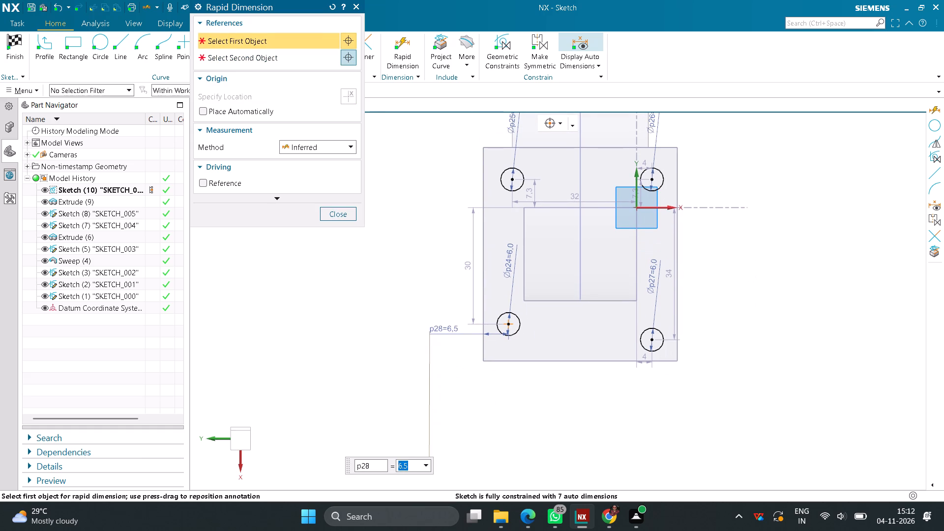
{"action": "scroll", "coordinate": [527, 343], "scroll_direction": "up", "scroll_amount": 2}
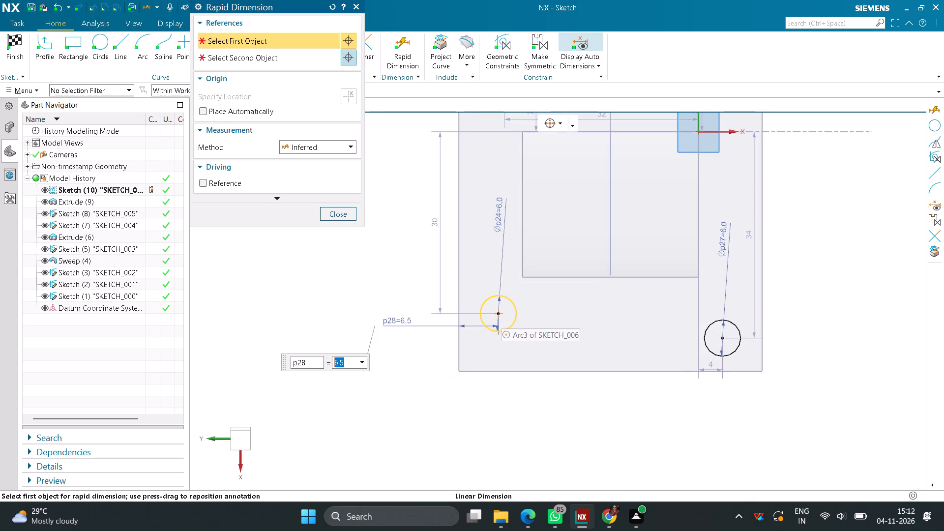
{"action": "left_click", "coordinate": [498, 314]}
{"action": "left_click", "coordinate": [510, 371]}
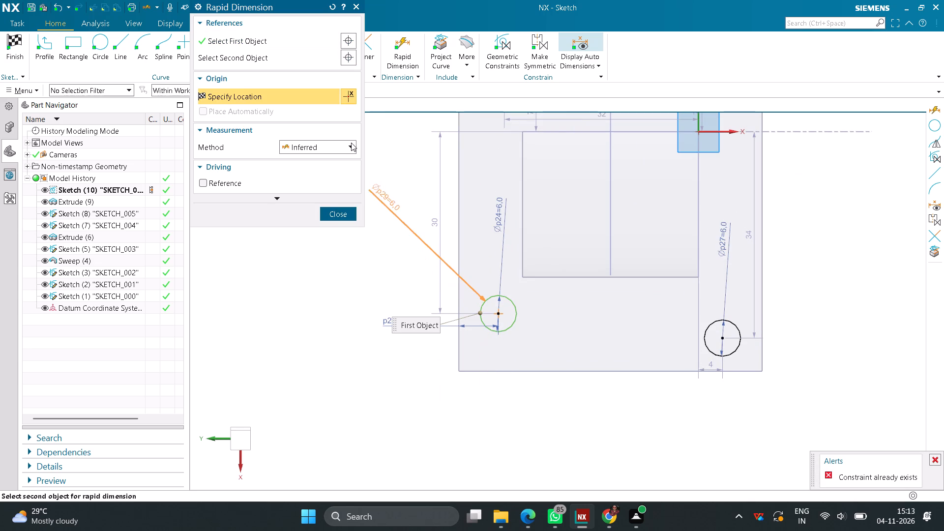
{"action": "left_click", "coordinate": [333, 9]}
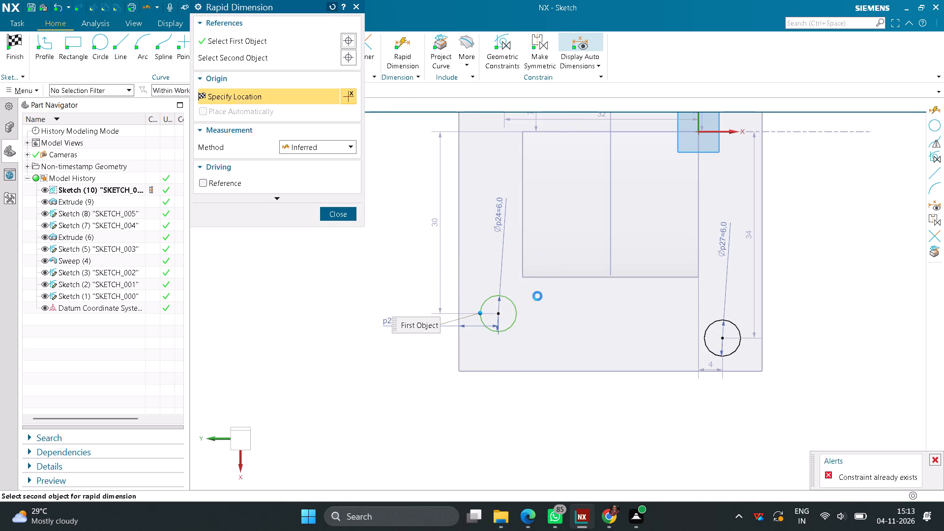
{"action": "left_click", "coordinate": [498, 314]}
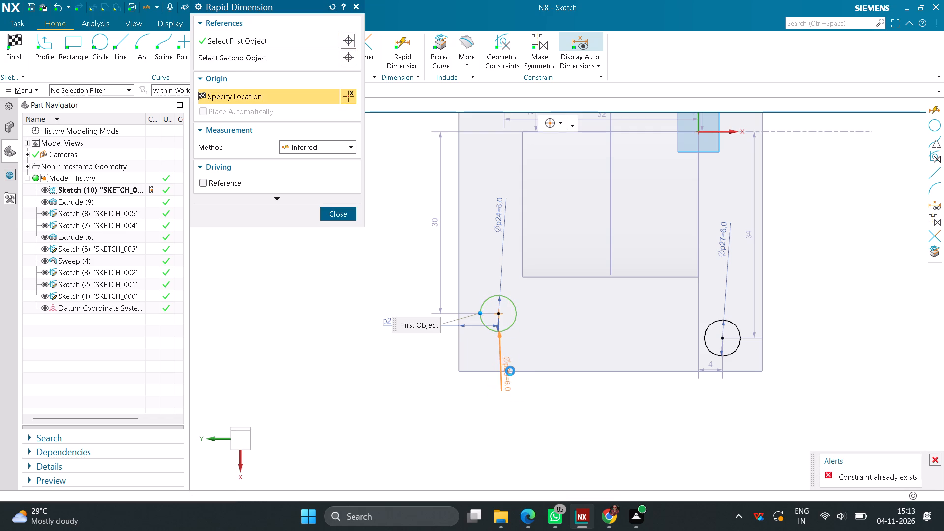
{"action": "left_click", "coordinate": [529, 375]}
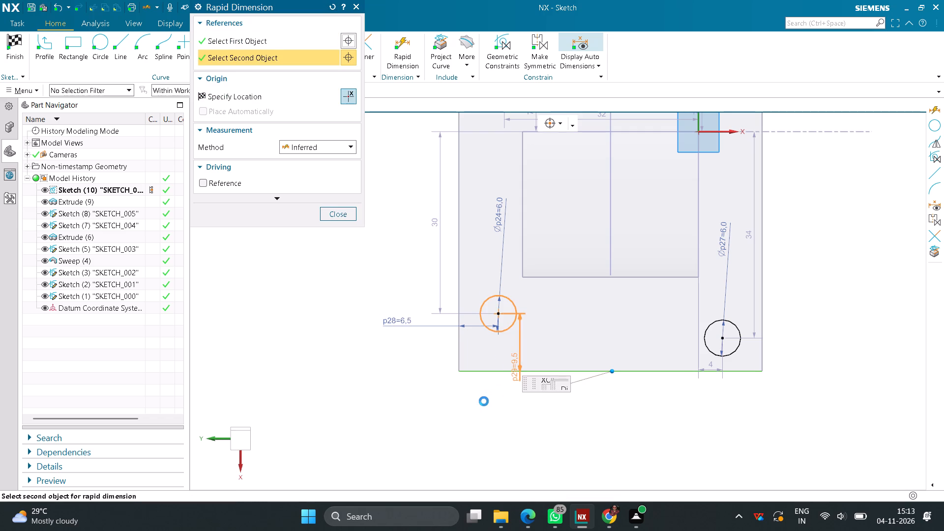
{"action": "left_click", "coordinate": [482, 417]}
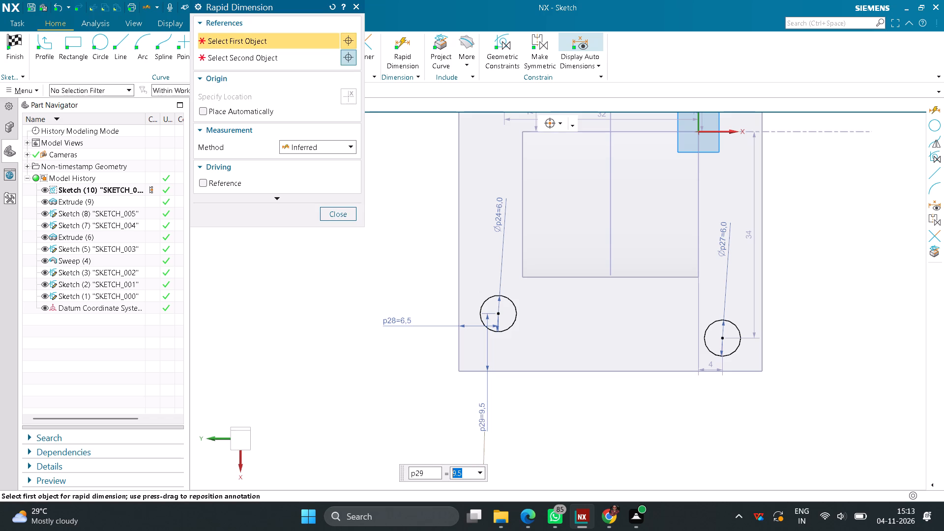
{"action": "type", "text": "6.5"}
{"action": "key", "text": "Return"}
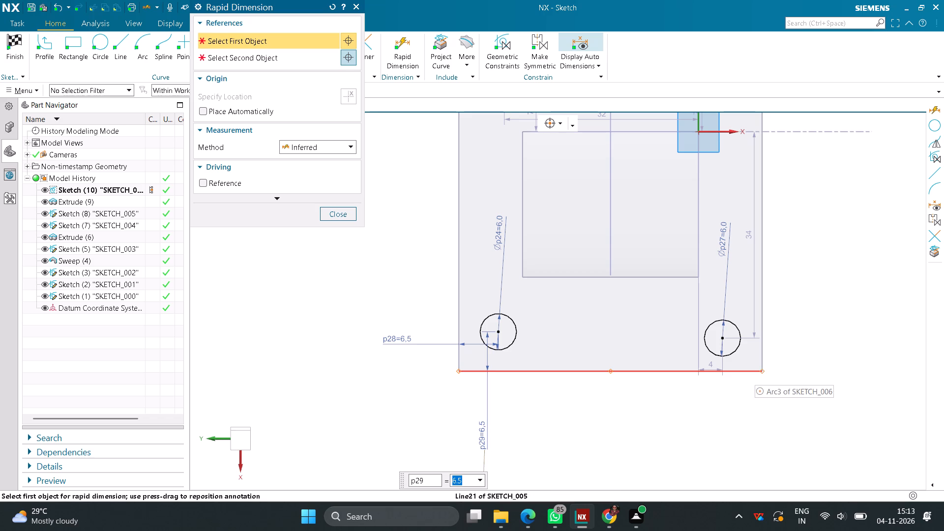
Dimension the lower-right circle's centre 6.5 mm from both the right and bottom edges of the flange.
{"action": "left_click", "coordinate": [723, 339]}
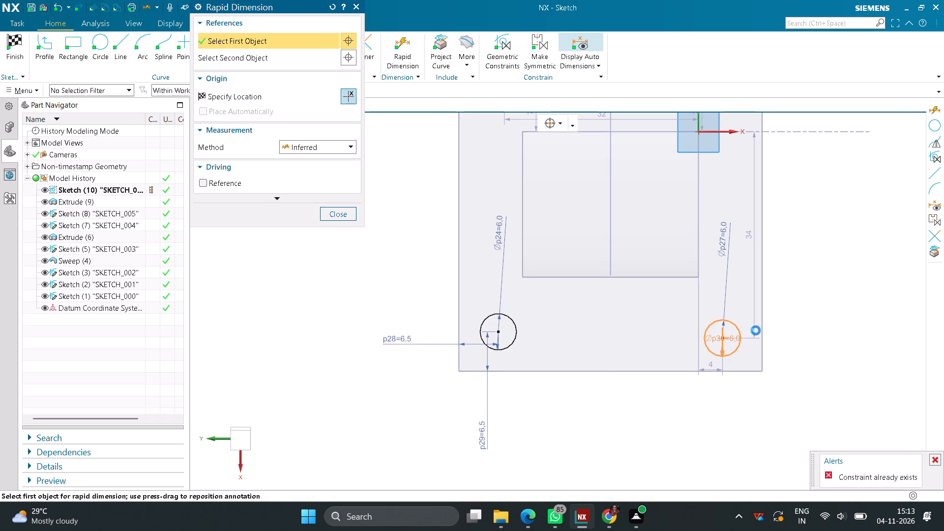
{"action": "left_click", "coordinate": [764, 316]}
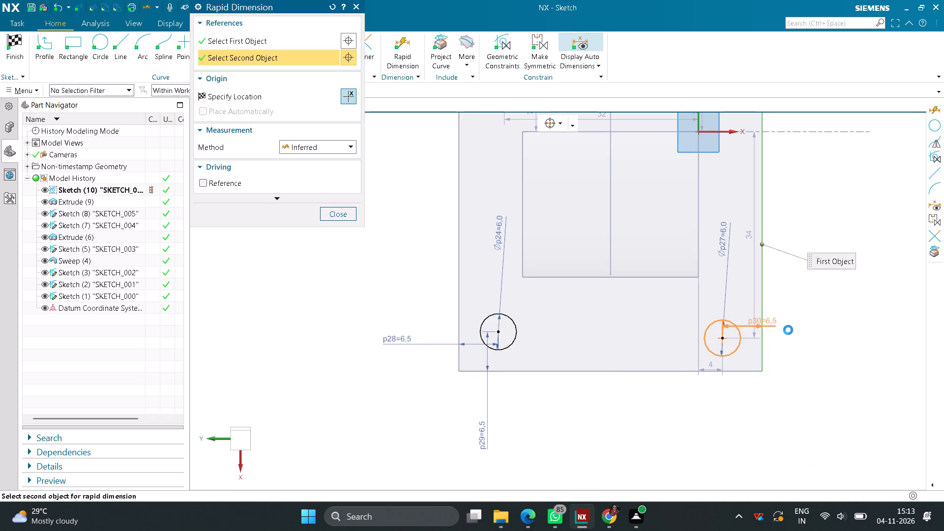
{"action": "left_click", "coordinate": [807, 332]}
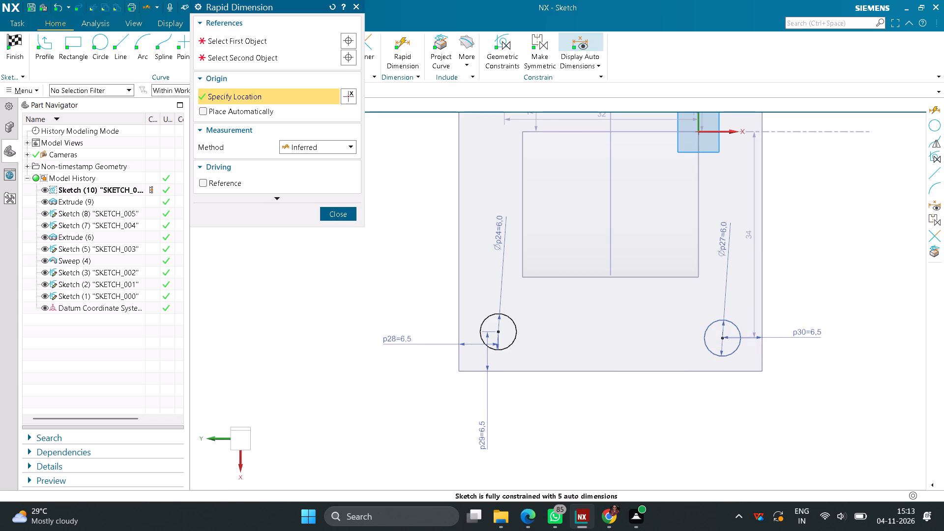
{"action": "left_click", "coordinate": [724, 339]}
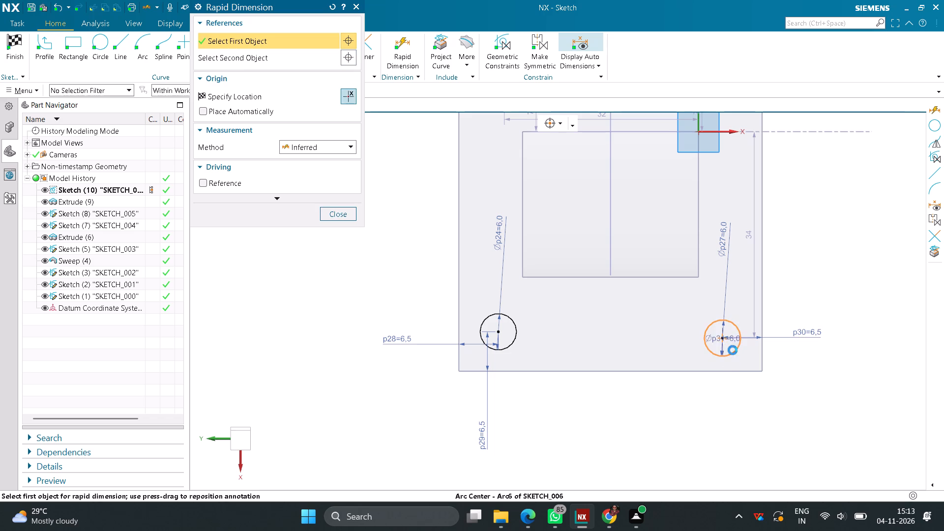
{"action": "left_click", "coordinate": [729, 371]}
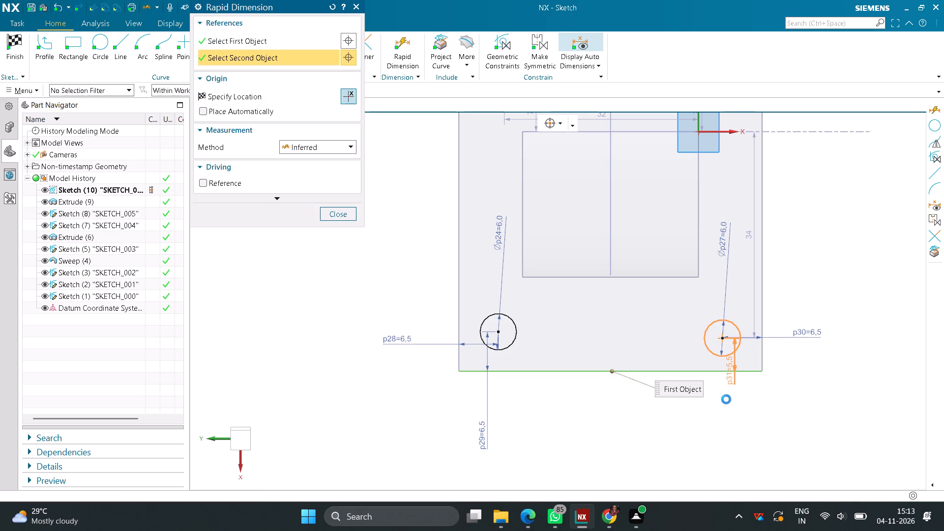
{"action": "left_click", "coordinate": [725, 403]}
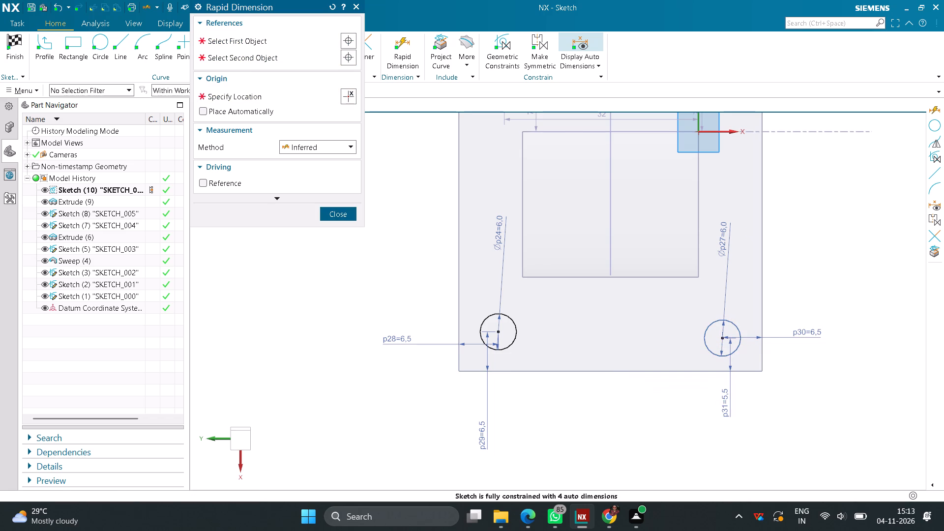
{"action": "type", "text": "6.5"}
{"action": "key", "text": "Return"}
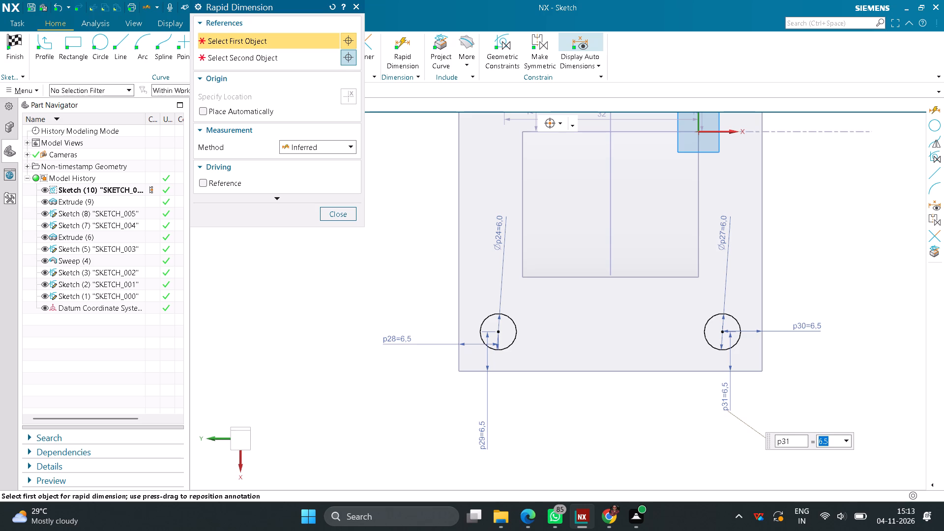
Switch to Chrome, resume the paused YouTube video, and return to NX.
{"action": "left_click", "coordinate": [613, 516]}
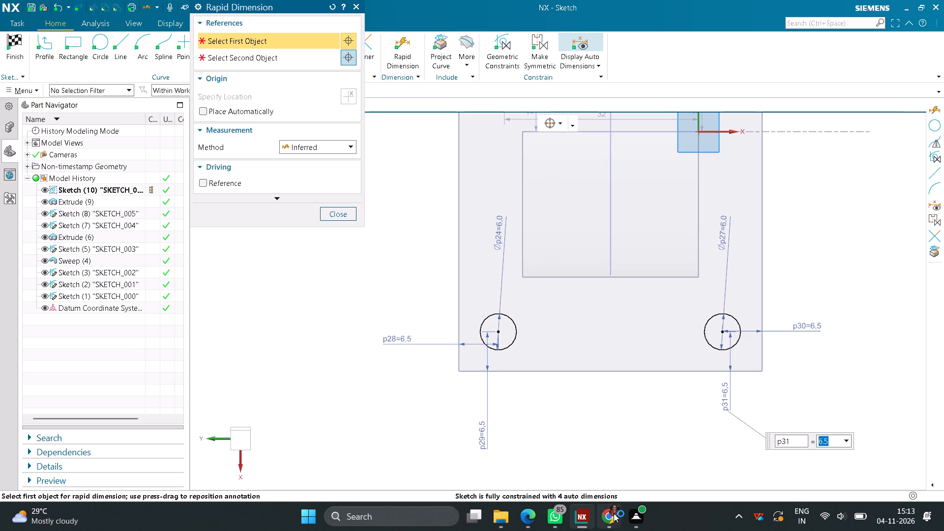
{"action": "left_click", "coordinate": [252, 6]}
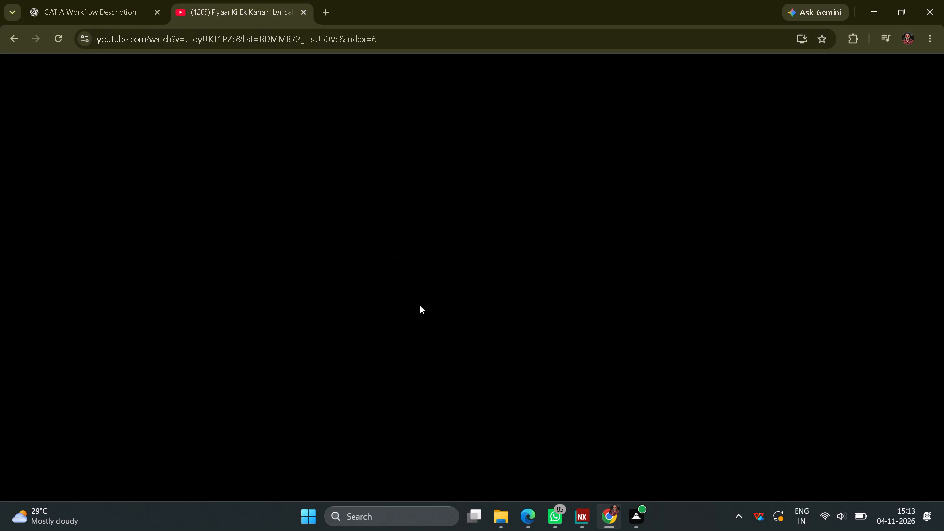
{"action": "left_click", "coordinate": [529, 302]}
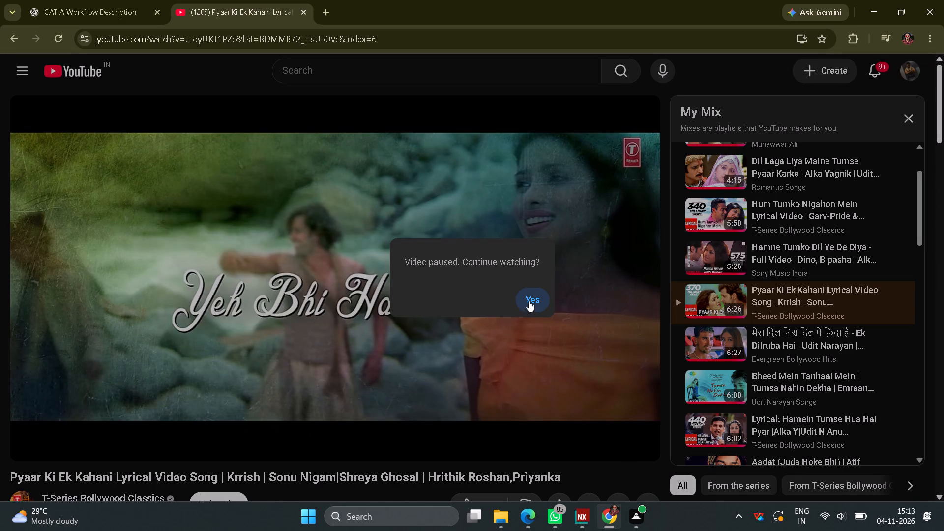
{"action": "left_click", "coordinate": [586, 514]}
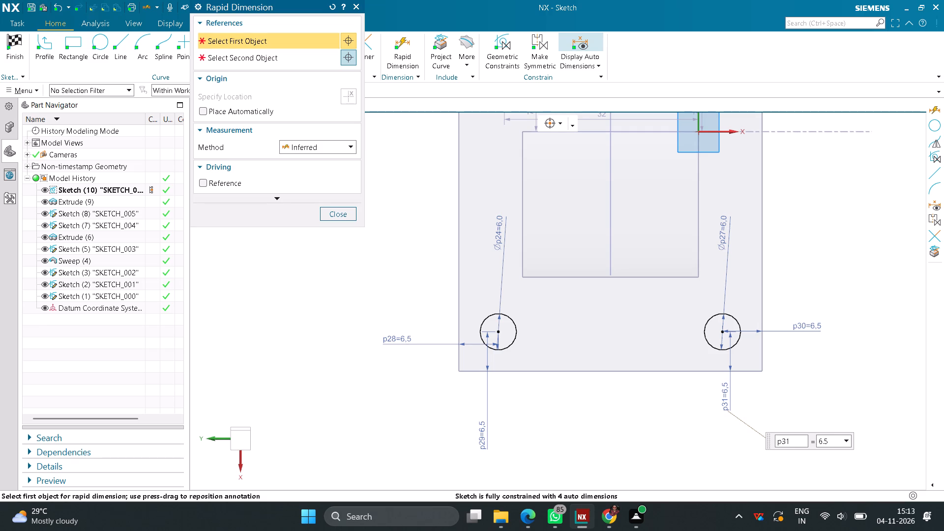
Dimension the upper-left circle's centre 6.5 mm from the flange's left edge.
{"action": "scroll", "coordinate": [639, 247], "scroll_direction": "down", "scroll_amount": 6}
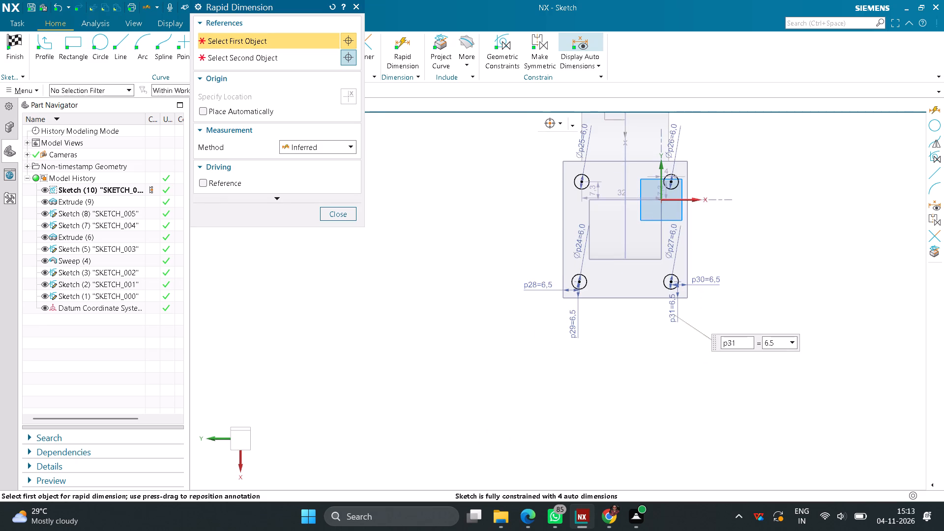
{"action": "scroll", "coordinate": [600, 150], "scroll_direction": "up", "scroll_amount": 8}
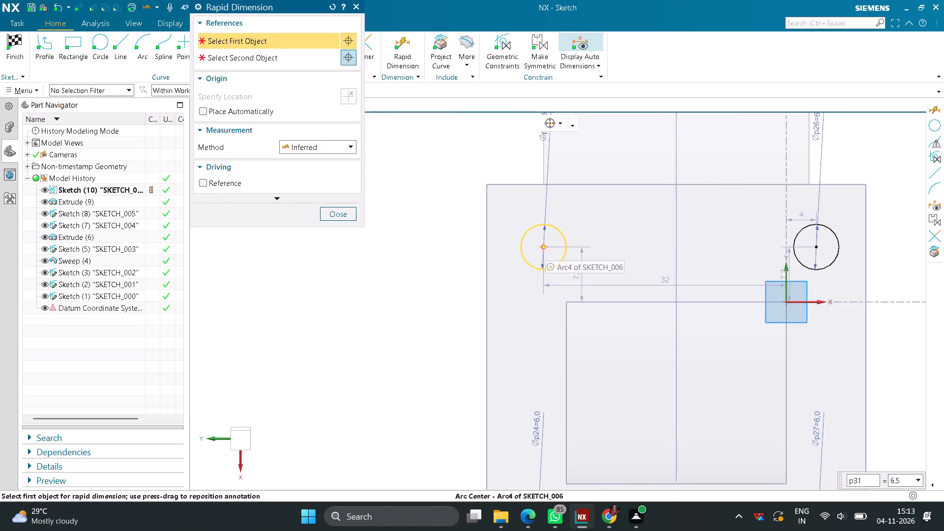
{"action": "left_click", "coordinate": [545, 248]}
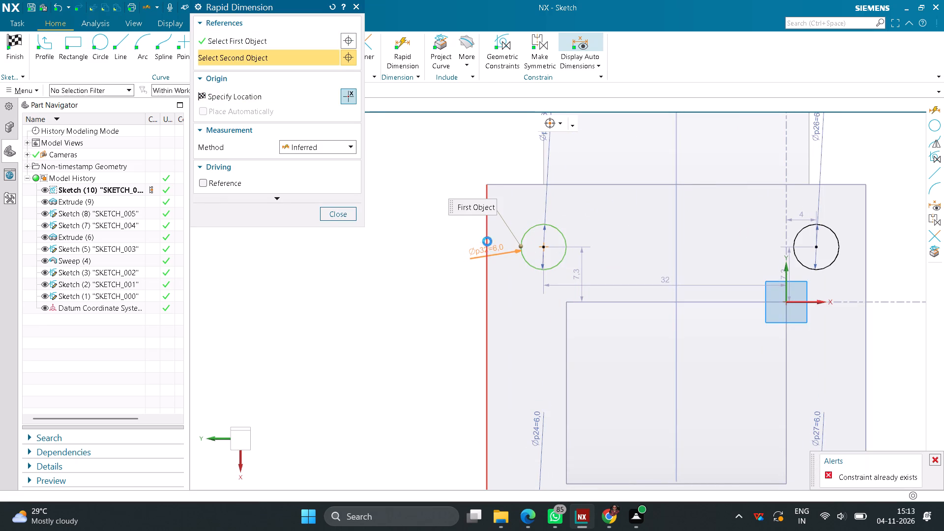
{"action": "left_click", "coordinate": [487, 241]}
{"action": "left_click", "coordinate": [456, 250]}
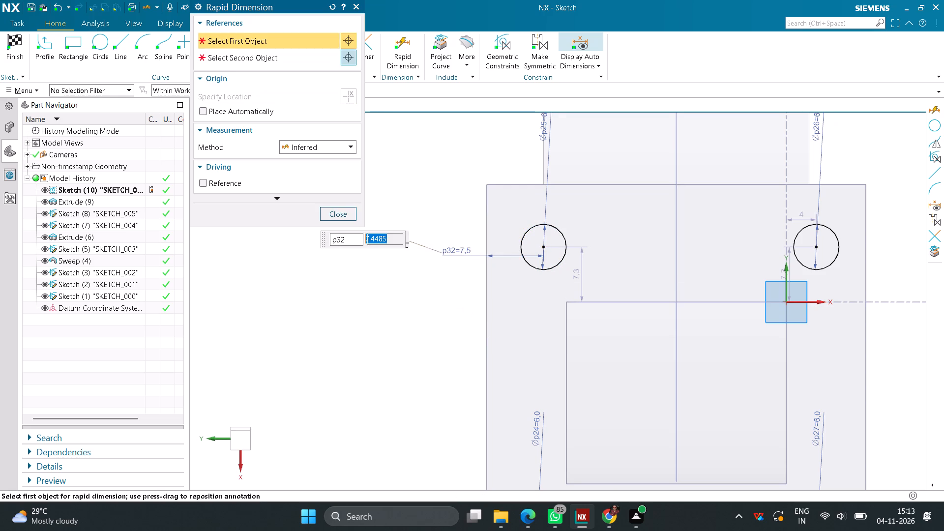
{"action": "type", "text": "6.5"}
{"action": "key", "text": "Return"}
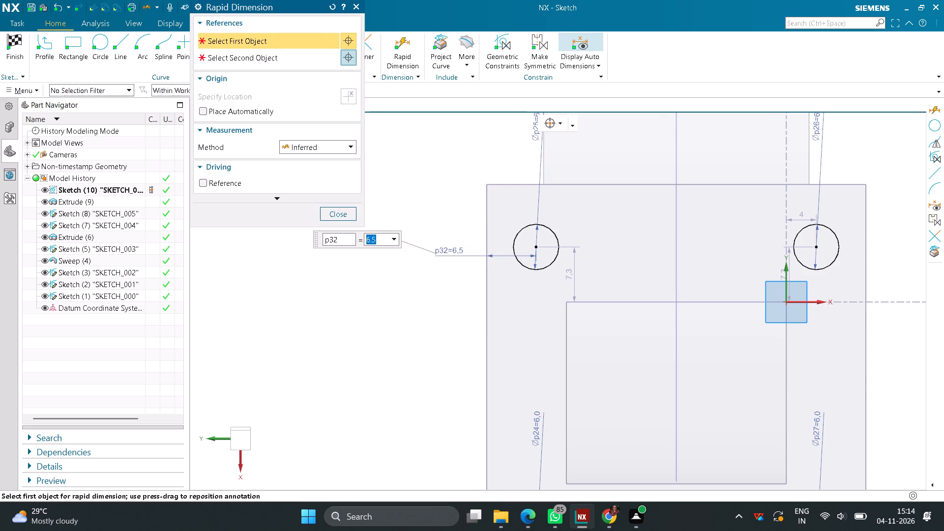
Dimension the upper-left circle's centre 6.5 mm from the flange's top edge.
{"action": "left_click", "coordinate": [540, 247]}
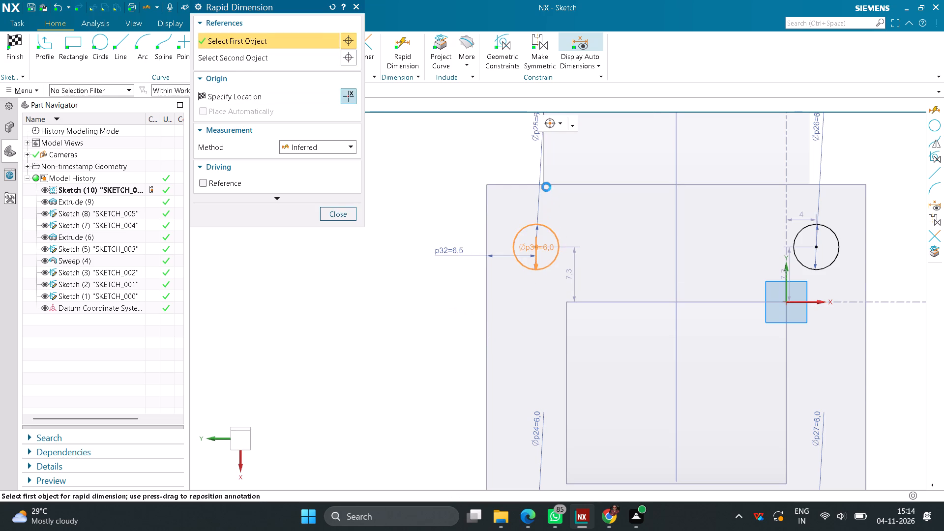
{"action": "left_click", "coordinate": [531, 183]}
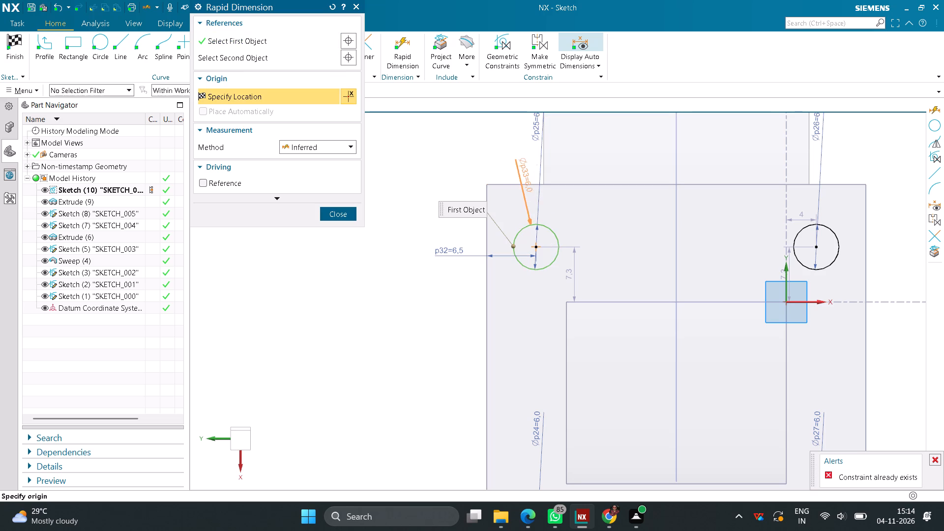
{"action": "left_click", "coordinate": [329, 6]}
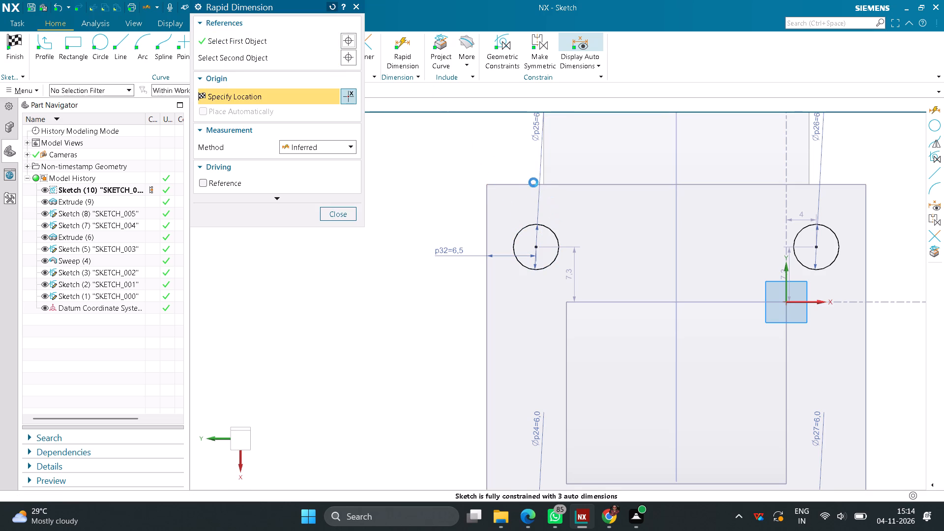
{"action": "left_click", "coordinate": [520, 185]}
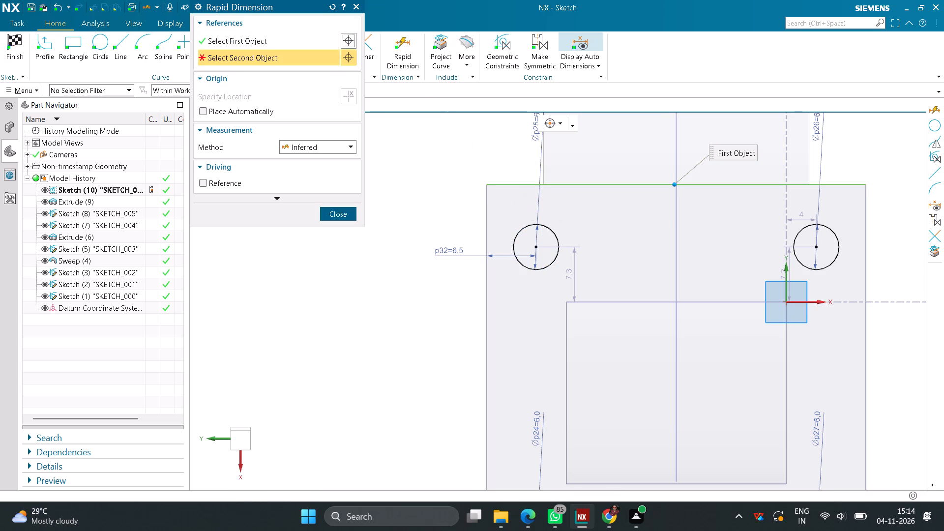
{"action": "left_click", "coordinate": [537, 245]}
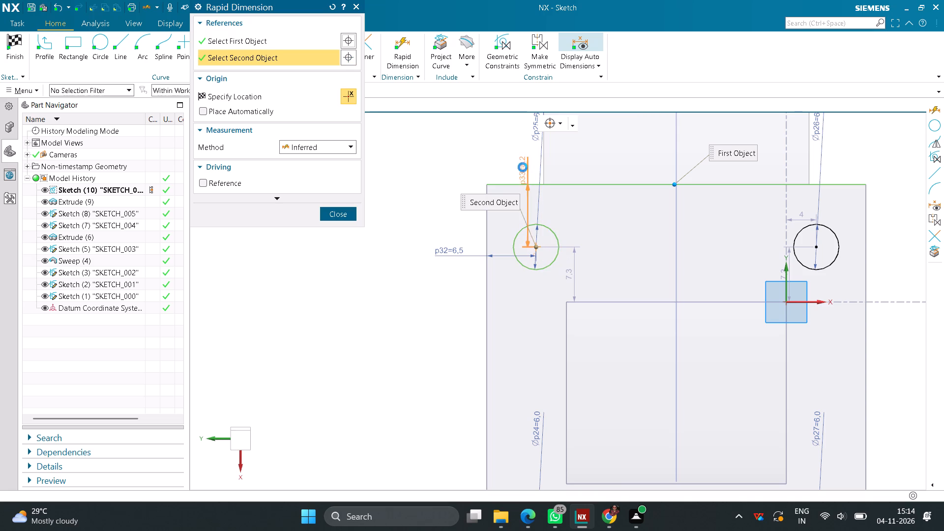
{"action": "left_click", "coordinate": [524, 160]}
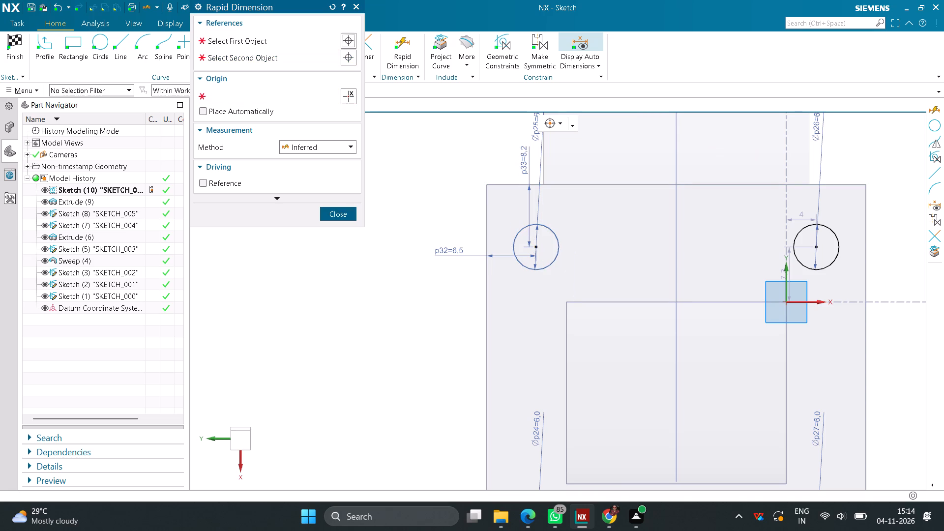
{"action": "type", "text": "6.5"}
{"action": "key", "text": "Return"}
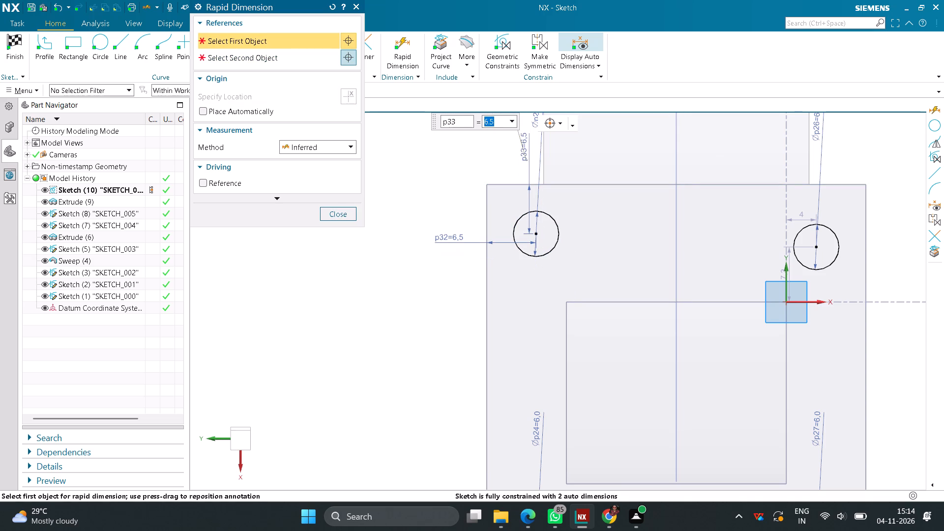
{"action": "left_click", "coordinate": [347, 211]}
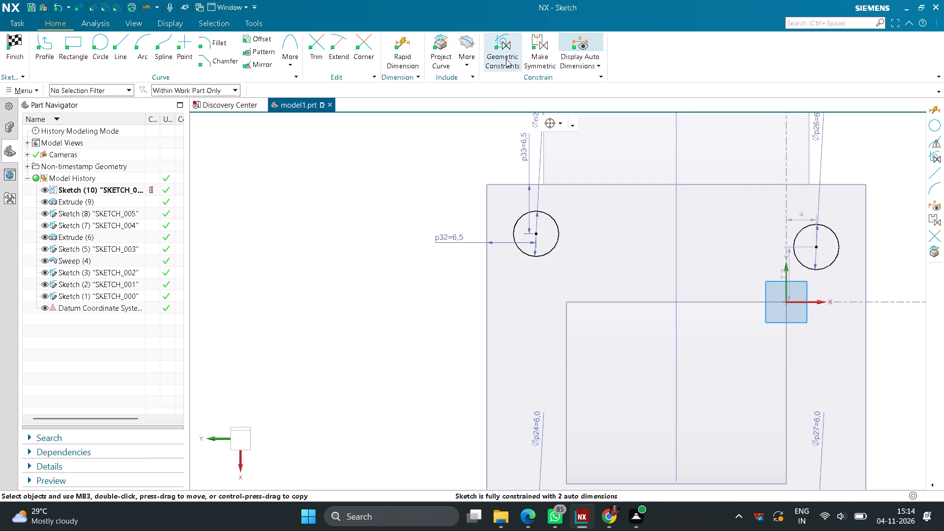
Constrain the upper-left and upper-right circle centres to be horizontally aligned.
{"action": "left_click", "coordinate": [506, 58]}
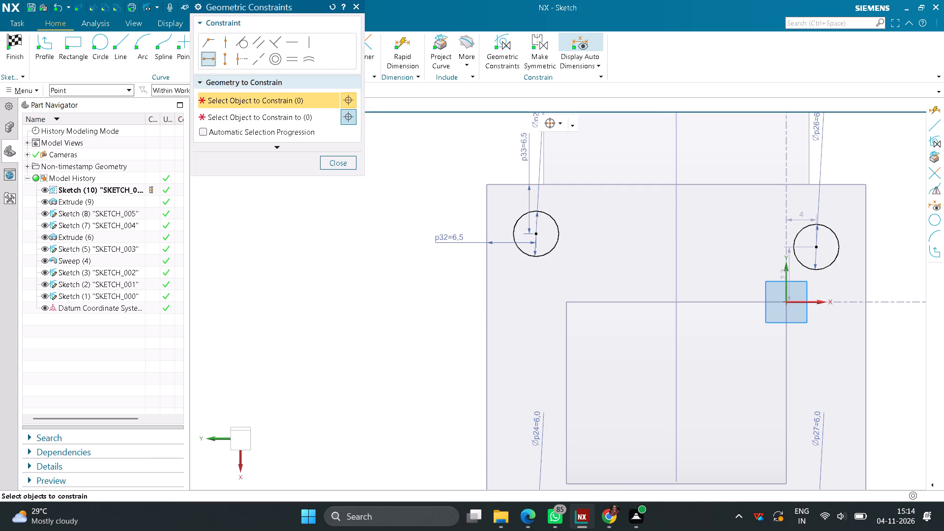
{"action": "left_click", "coordinate": [541, 234]}
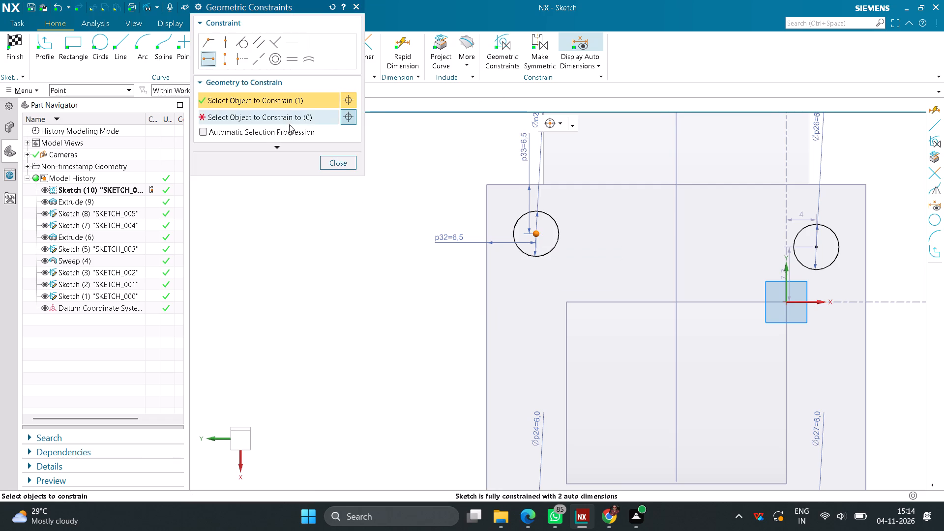
{"action": "left_click", "coordinate": [285, 121]}
{"action": "left_click", "coordinate": [817, 249]}
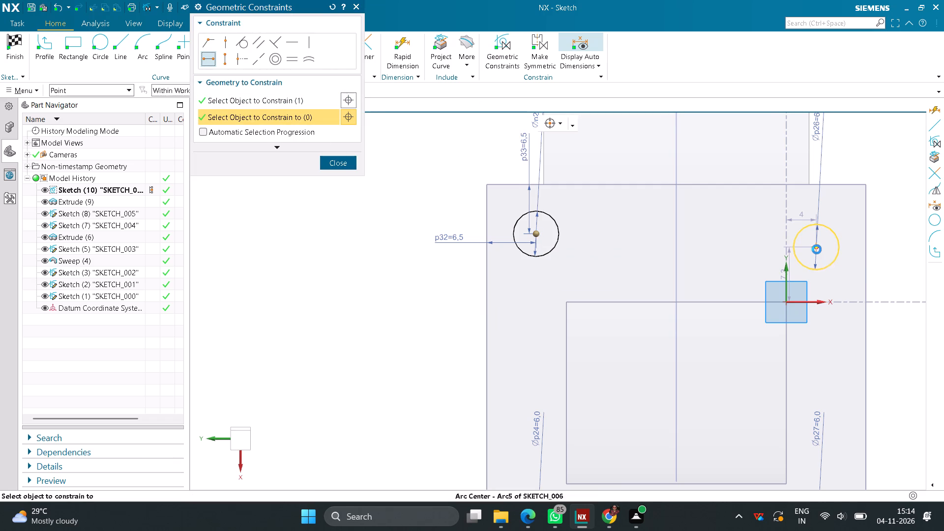
Constrain the lower-right and upper-right circle centres to be vertically aligned and finish the sketch.
{"action": "left_click", "coordinate": [219, 62]}
{"action": "scroll", "coordinate": [352, 188], "scroll_direction": "down", "scroll_amount": 6}
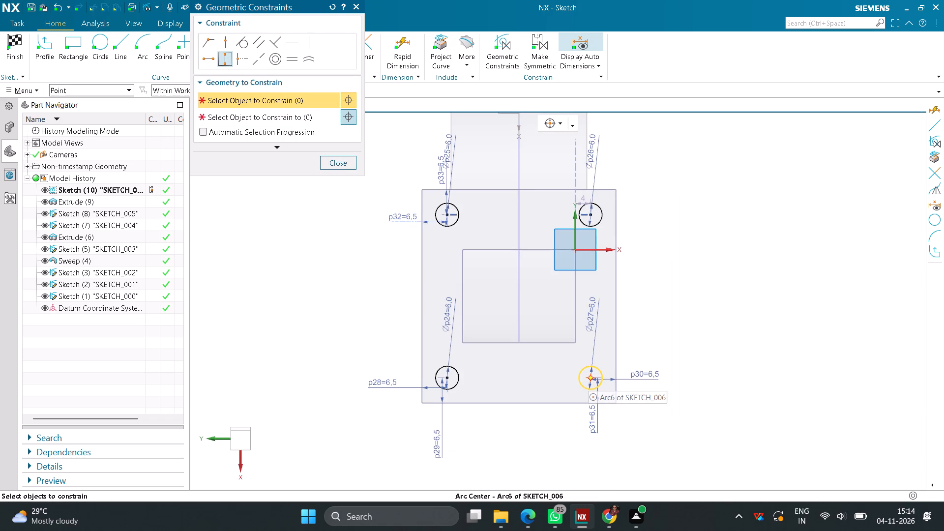
{"action": "left_click", "coordinate": [590, 378]}
{"action": "left_click", "coordinate": [262, 120]}
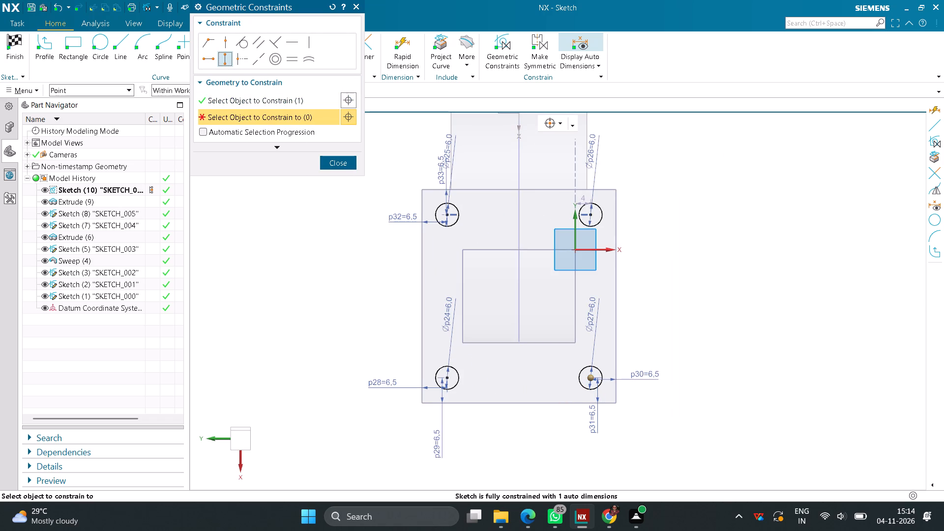
{"action": "left_click", "coordinate": [591, 217]}
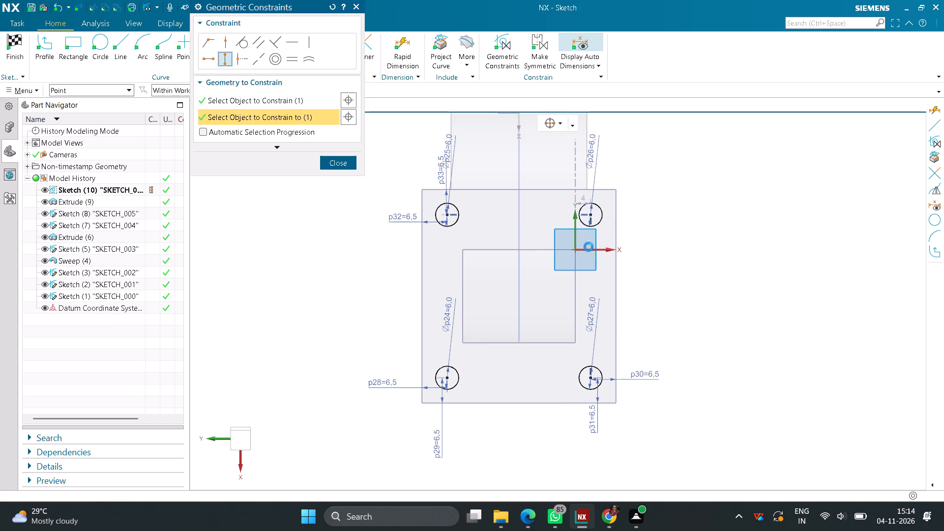
{"action": "left_click", "coordinate": [346, 164]}
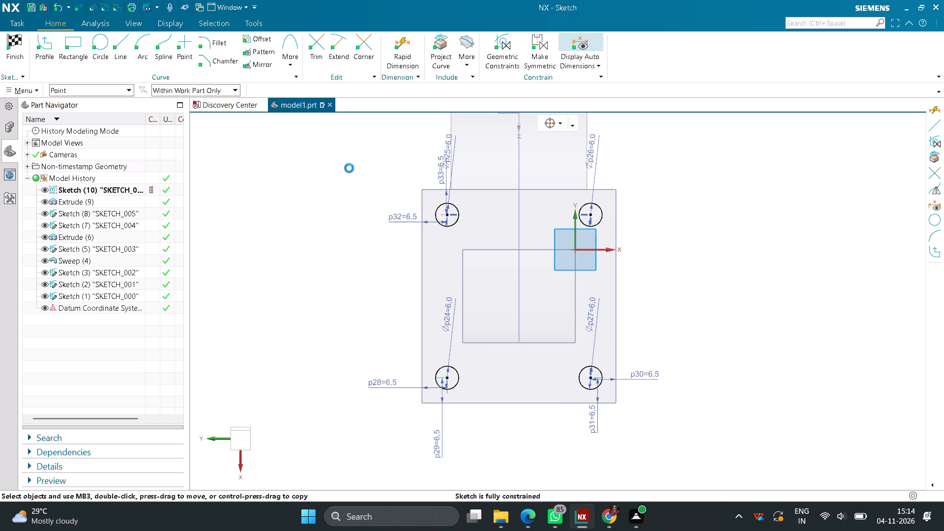
{"action": "left_click", "coordinate": [22, 41]}
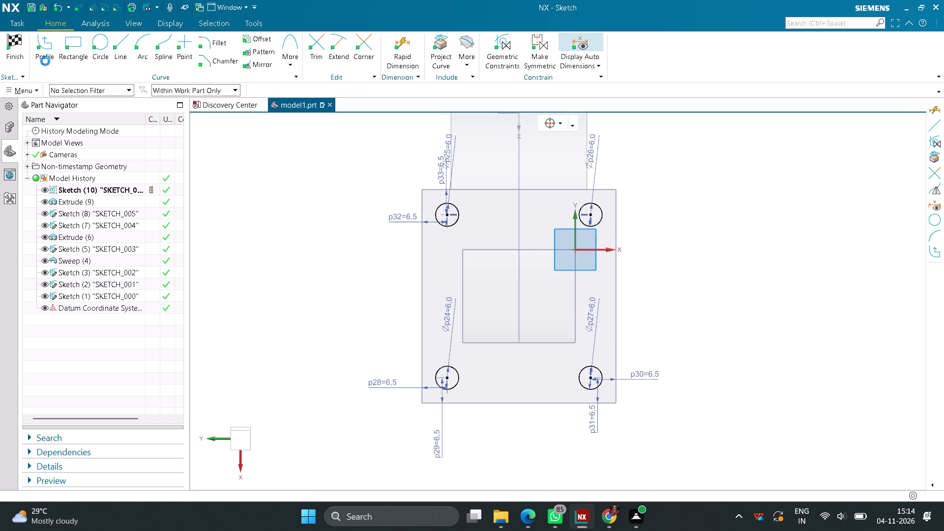
Open the first sketch in the model history to review the elbow's curves and dimensions, and exit it.
{"action": "middle_click_drag", "start_coordinate": [521, 277], "coordinate": [449, 265]}
{"action": "middle_click_drag", "start_coordinate": [506, 274], "coordinate": [454, 280]}
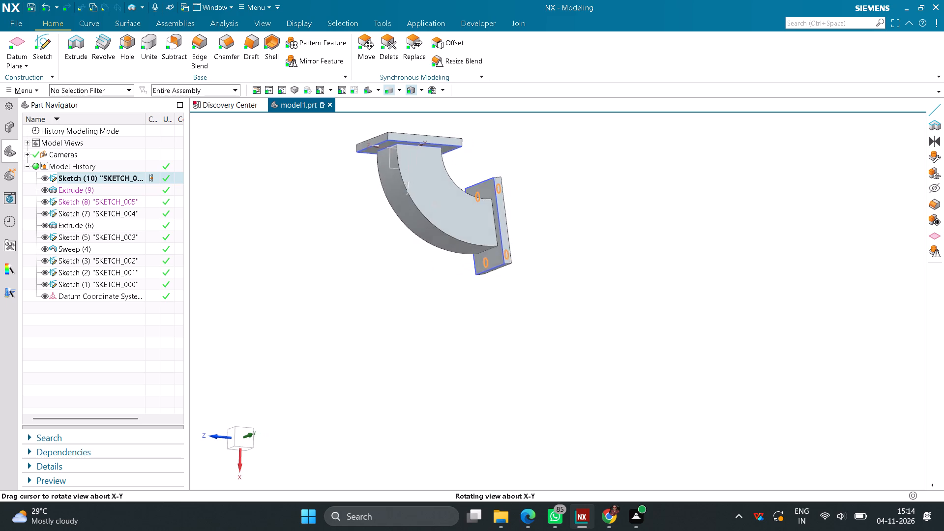
{"action": "middle_click_drag", "start_coordinate": [454, 280], "coordinate": [442, 283]}
{"action": "left_click", "coordinate": [247, 440]}
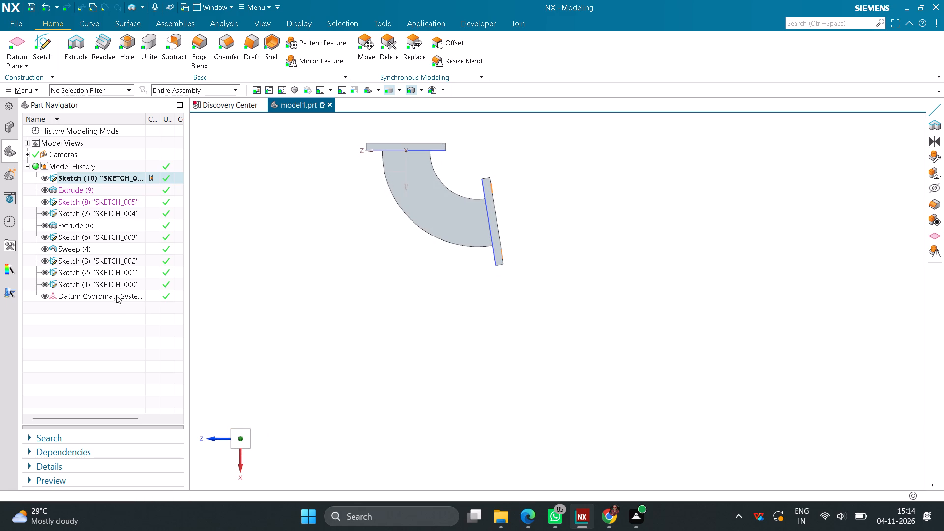
{"action": "double_click", "coordinate": [105, 286]}
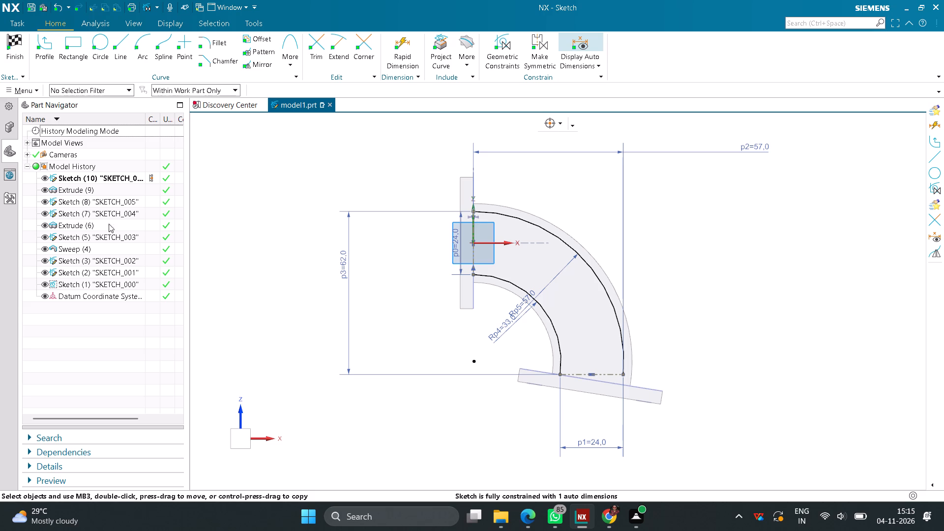
{"action": "left_click", "coordinate": [15, 43]}
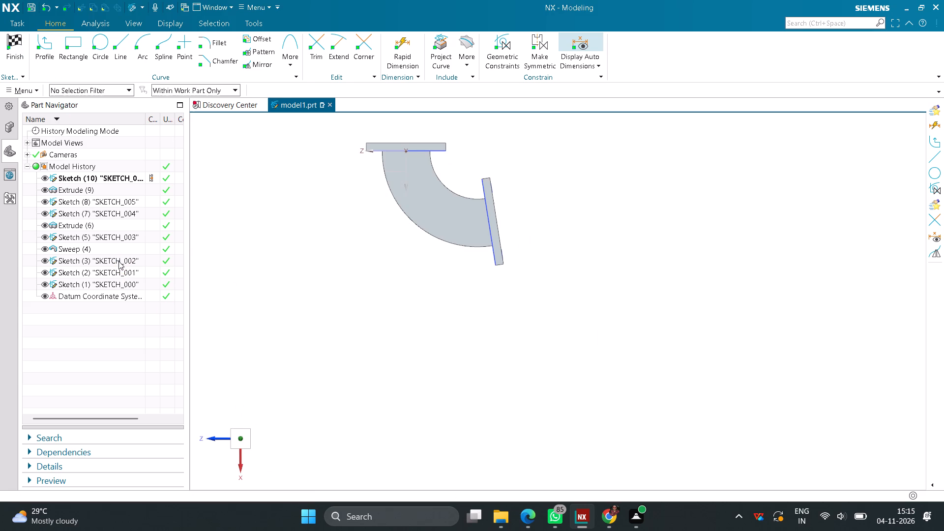
Open the Sweep feature to examine its section, guide and offset settings from several angles, and leave without changes.
{"action": "double_click", "coordinate": [74, 250]}
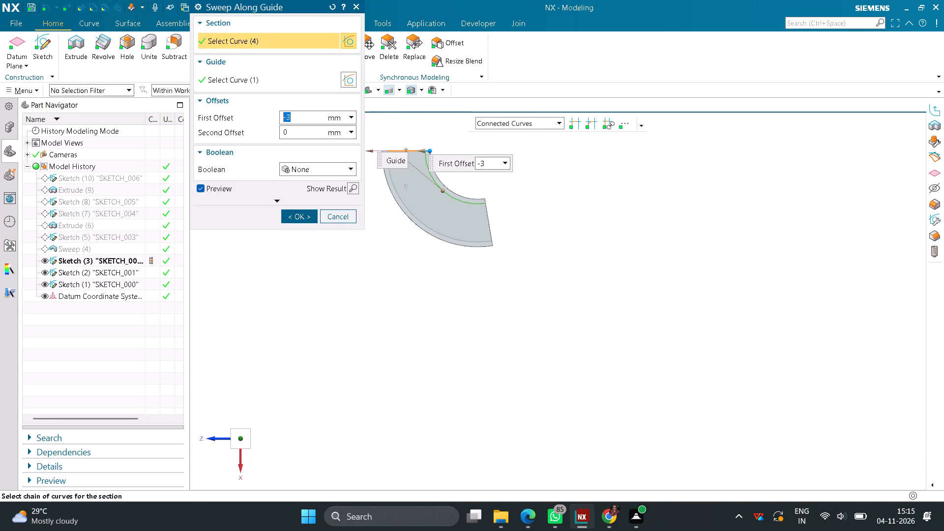
{"action": "middle_click_drag", "start_coordinate": [302, 321], "coordinate": [385, 244]}
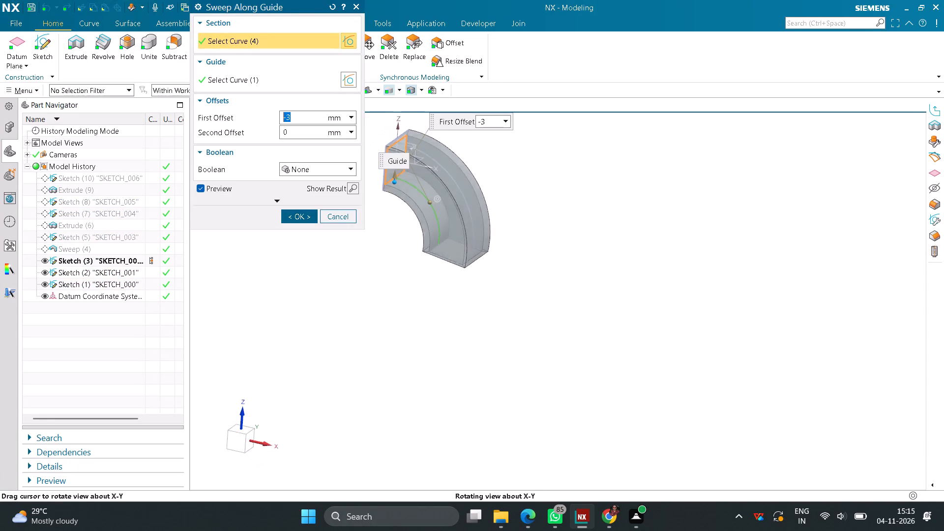
{"action": "middle_click_drag", "start_coordinate": [385, 244], "coordinate": [397, 241]}
{"action": "left_click", "coordinate": [236, 440]}
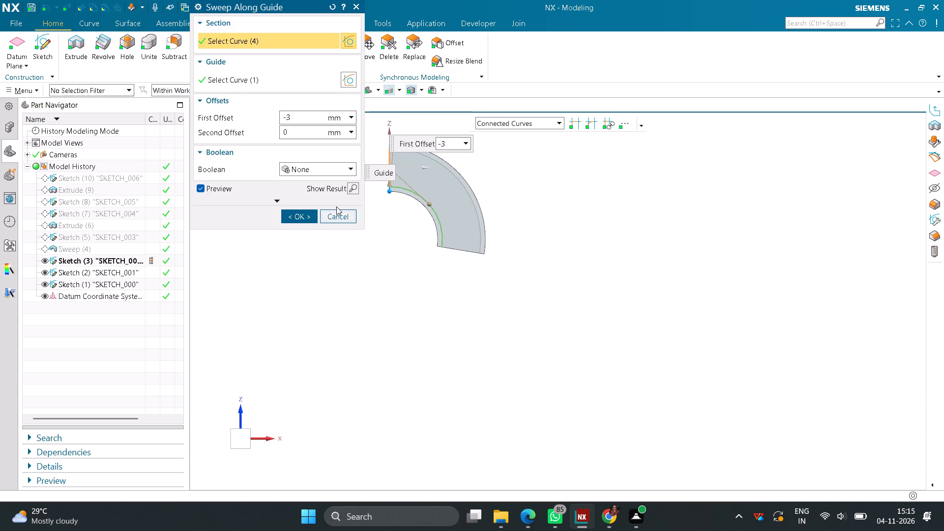
{"action": "middle_click_drag", "start_coordinate": [378, 283], "coordinate": [410, 292]}
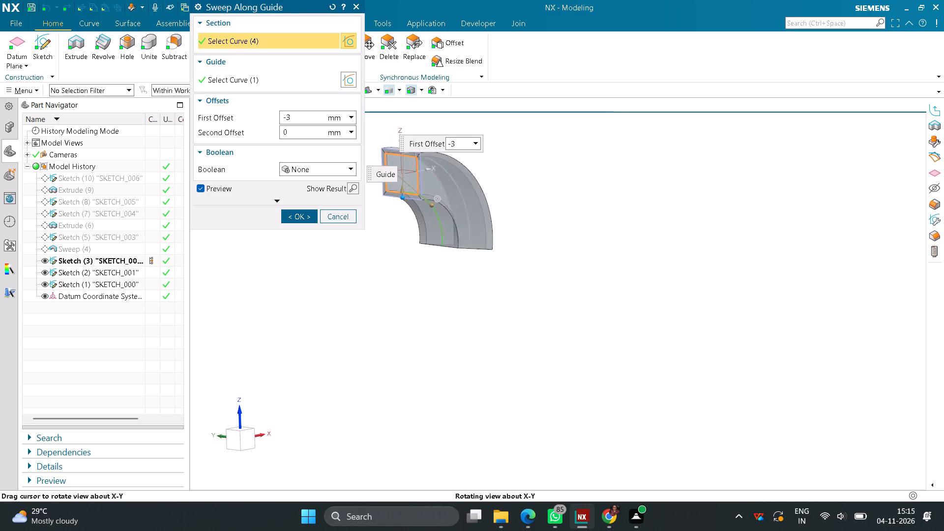
{"action": "middle_click_drag", "start_coordinate": [410, 292], "coordinate": [394, 291]}
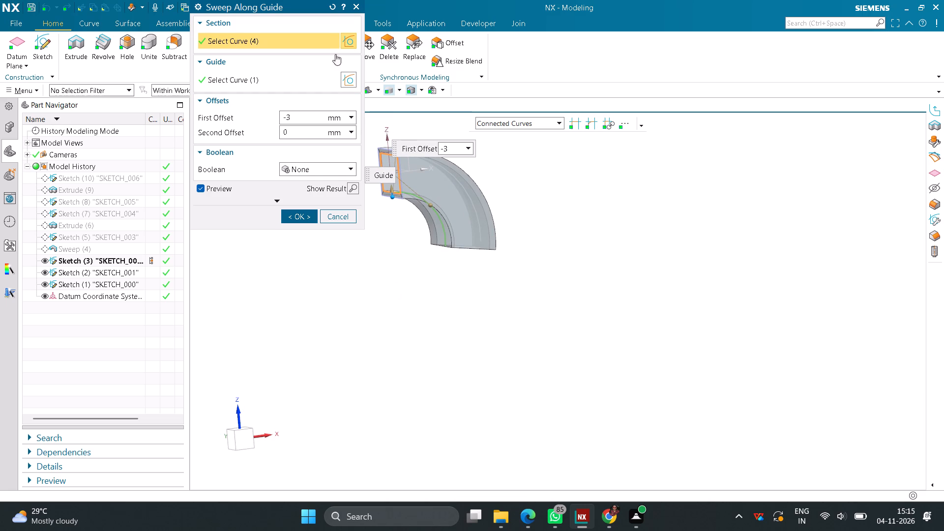
{"action": "left_click", "coordinate": [331, 3]}
{"action": "left_click", "coordinate": [331, 11]}
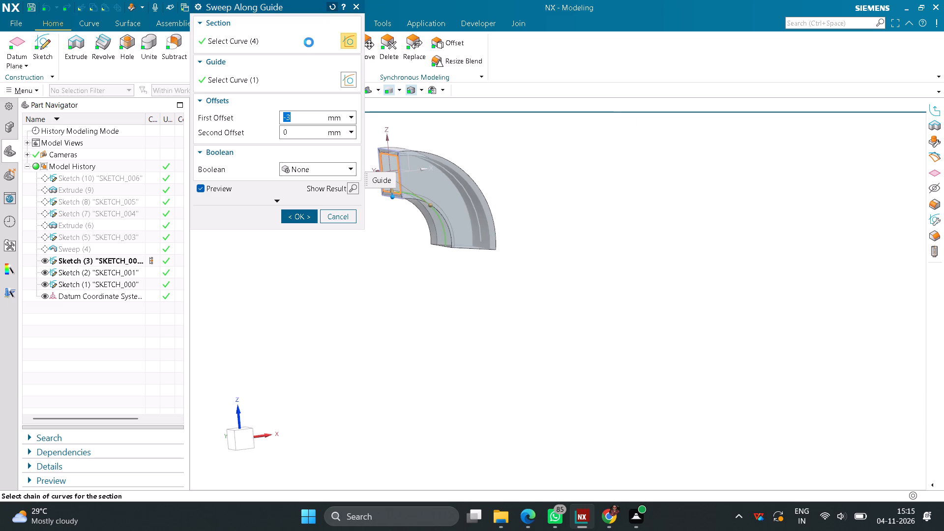
{"action": "left_click", "coordinate": [336, 217]}
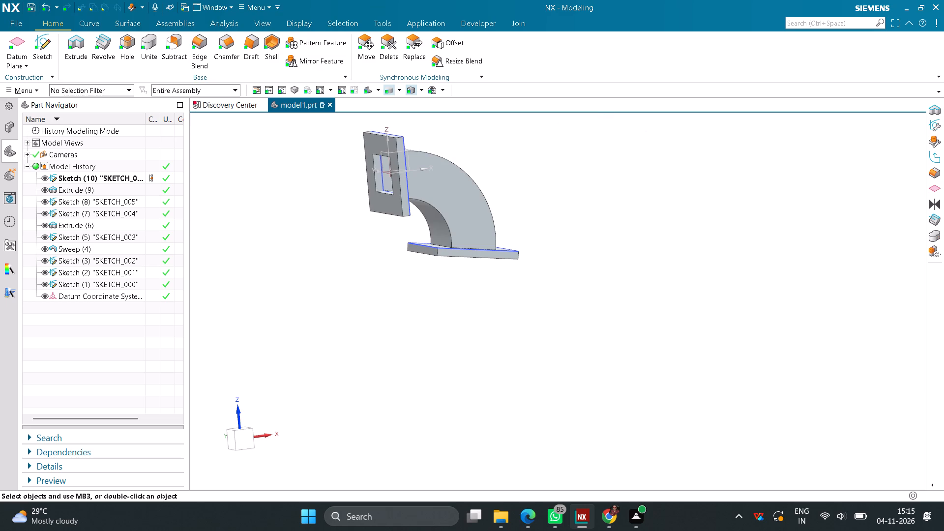
Extrude the four corner circles on the lower flange 5 mm in the reversed direction, into the flange, with no Boolean operation.
{"action": "middle_click_drag", "start_coordinate": [416, 285], "coordinate": [408, 238]}
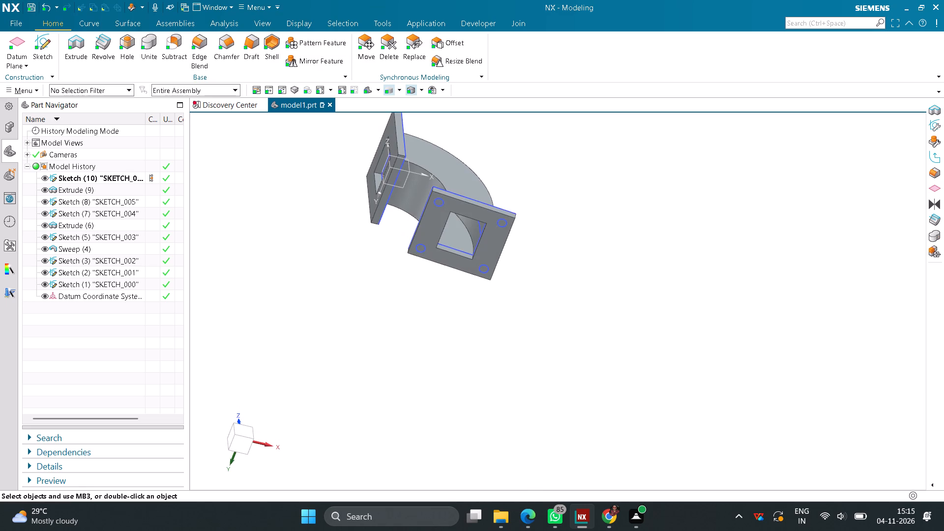
{"action": "left_click", "coordinate": [77, 40]}
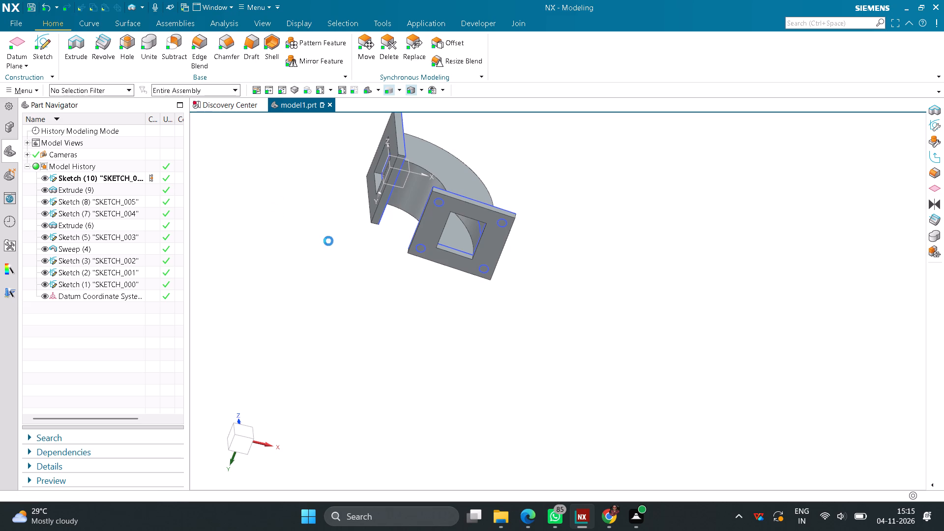
{"action": "scroll", "coordinate": [422, 265], "scroll_direction": "up", "scroll_amount": 4}
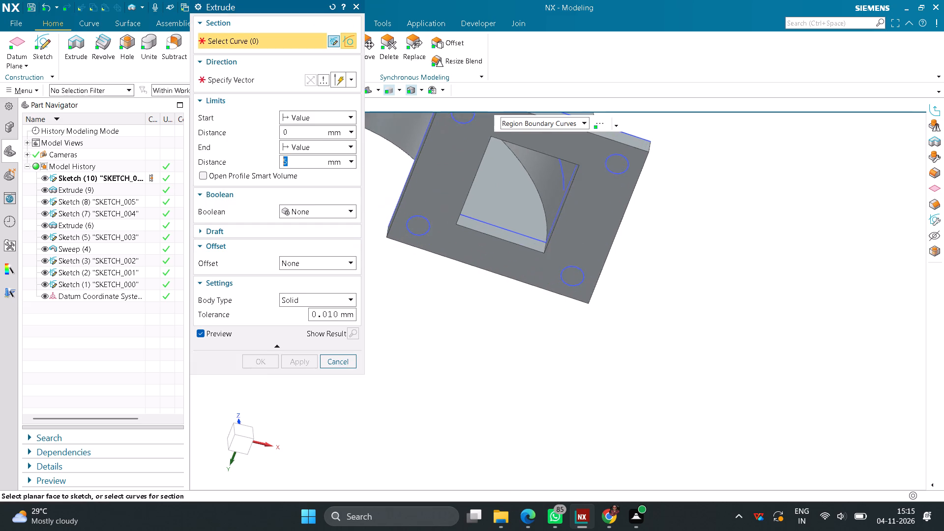
{"action": "left_click", "coordinate": [413, 228]}
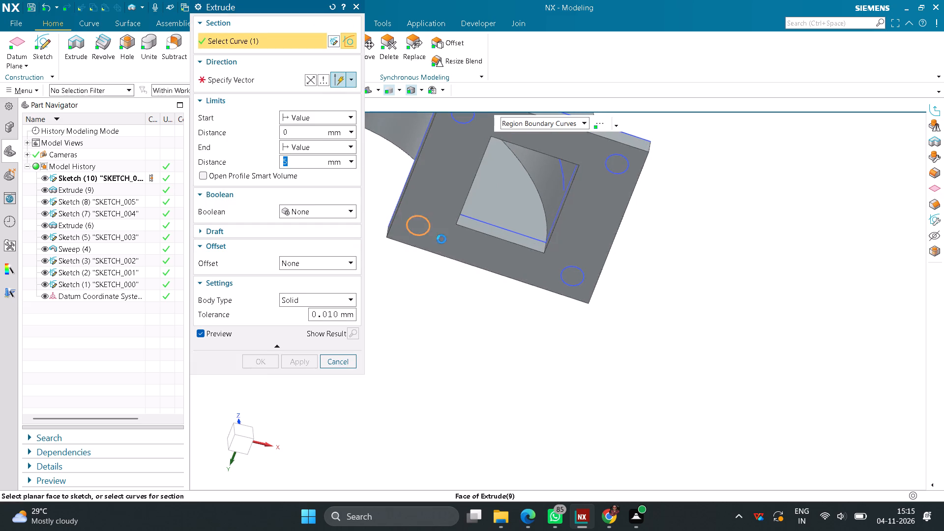
{"action": "left_click", "coordinate": [573, 269]}
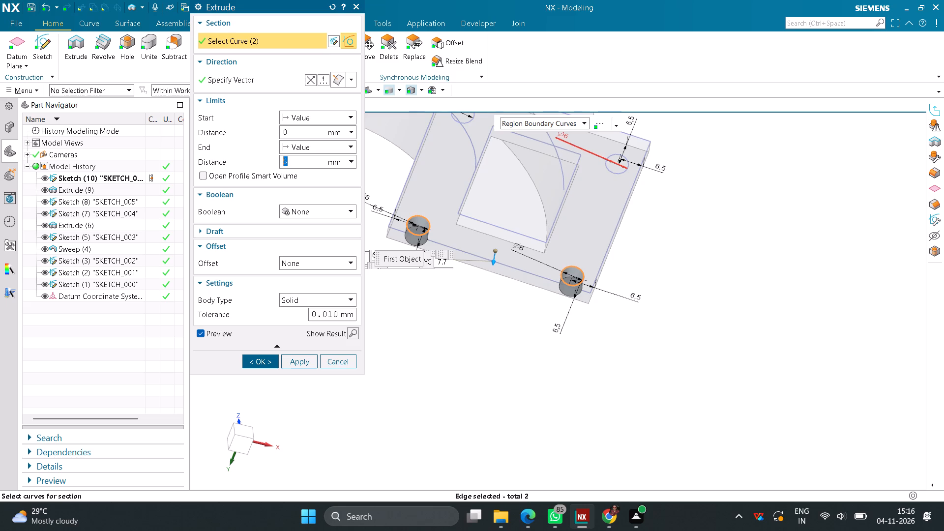
{"action": "left_click", "coordinate": [619, 169]}
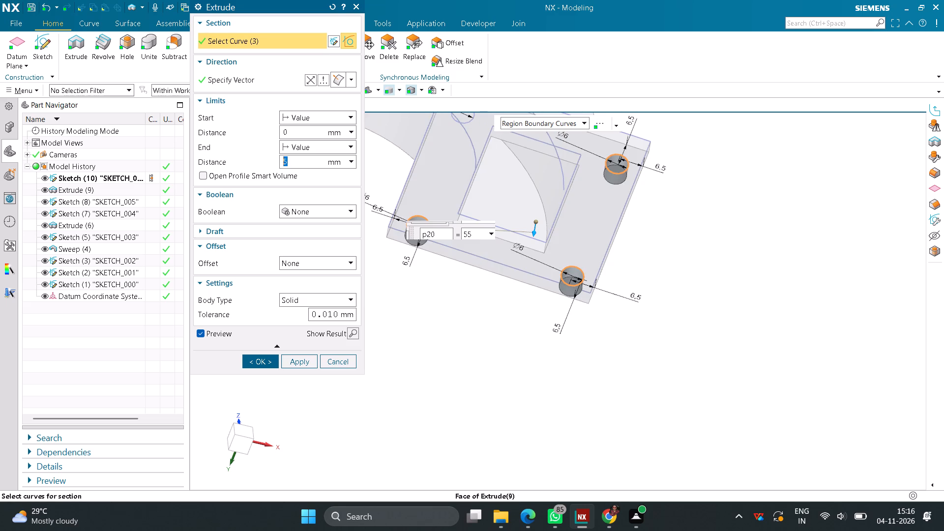
{"action": "left_click", "coordinate": [463, 118]}
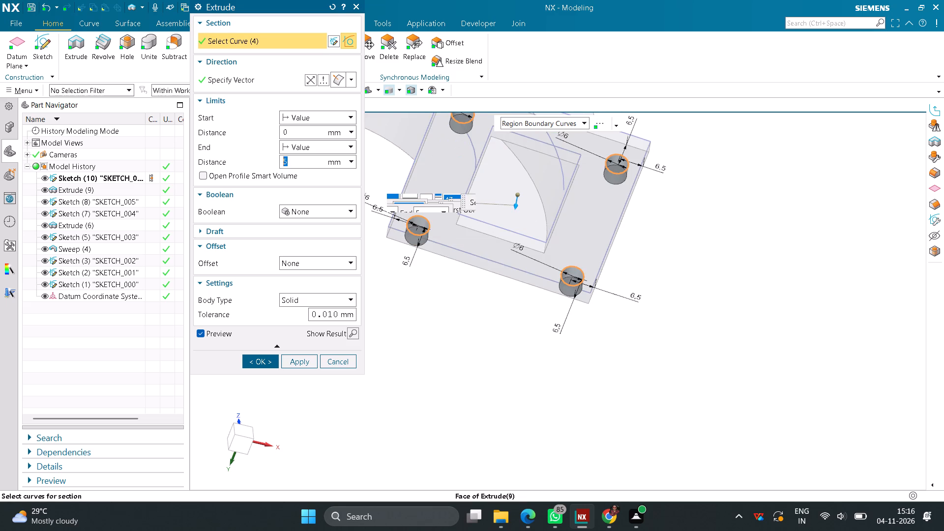
{"action": "scroll", "coordinate": [456, 166], "scroll_direction": "down", "scroll_amount": 6}
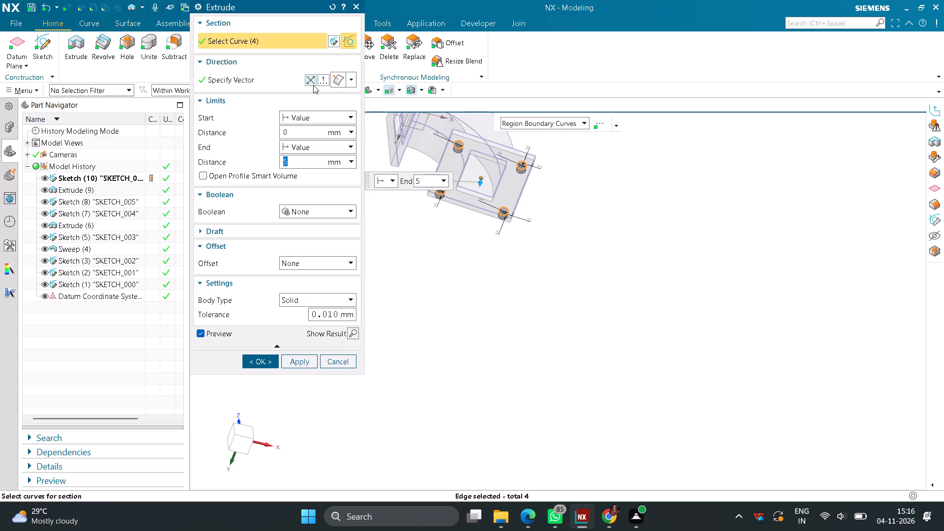
{"action": "left_click", "coordinate": [313, 85]}
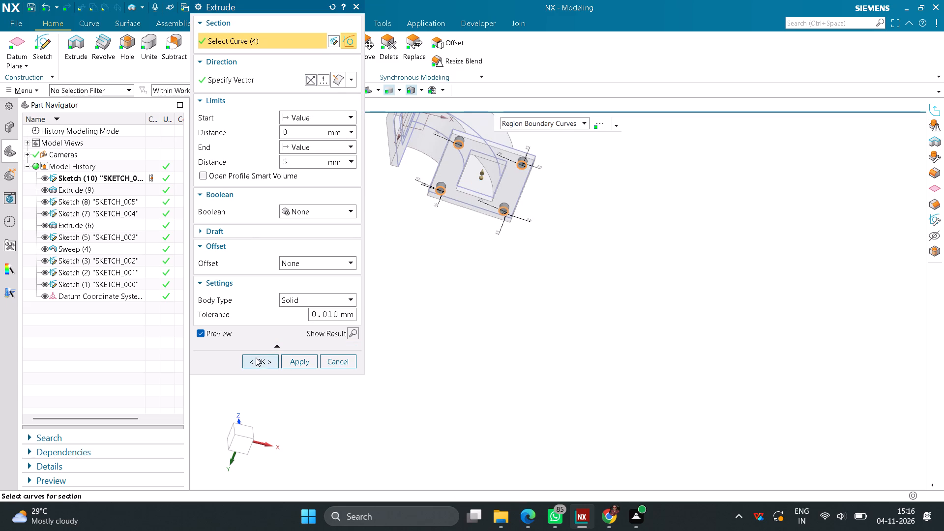
{"action": "left_click", "coordinate": [256, 357]}
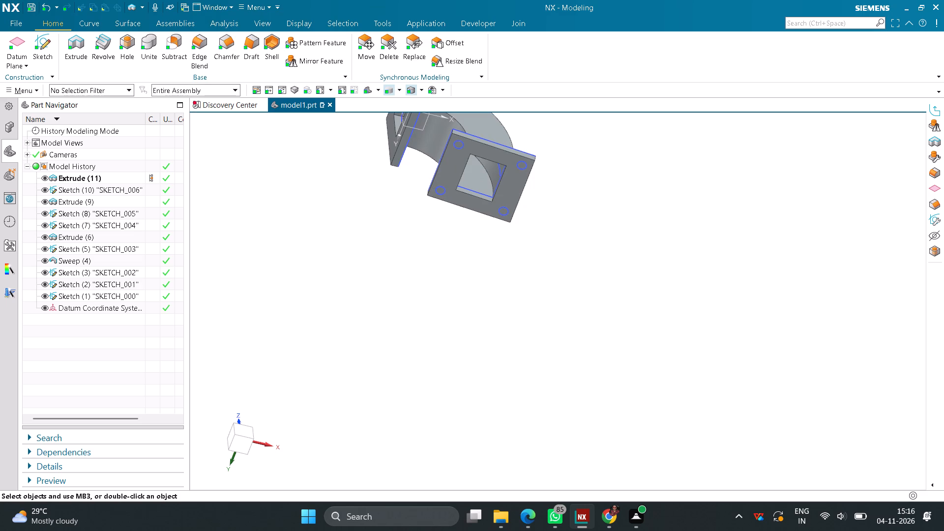
Edit the corner-circle extrusion to subtract it from the lower flange body.
{"action": "double_click", "coordinate": [91, 179]}
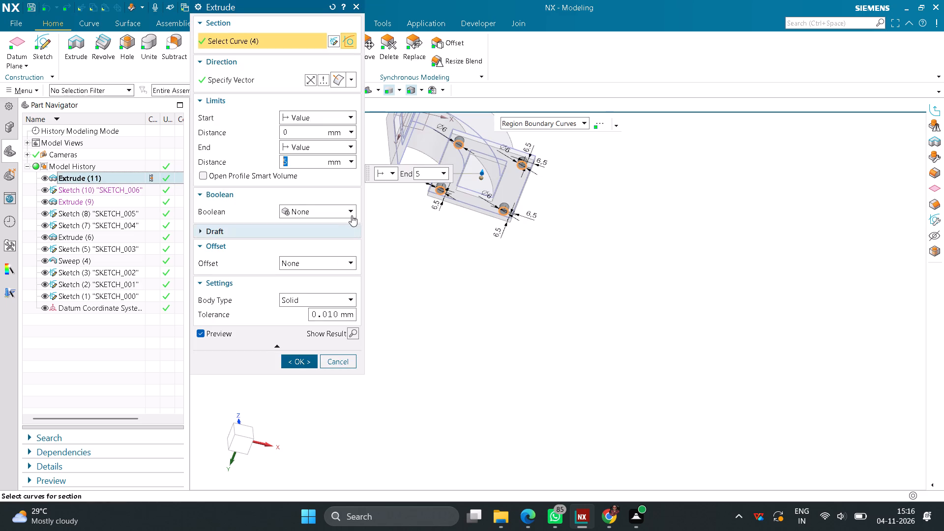
{"action": "left_click", "coordinate": [351, 213]}
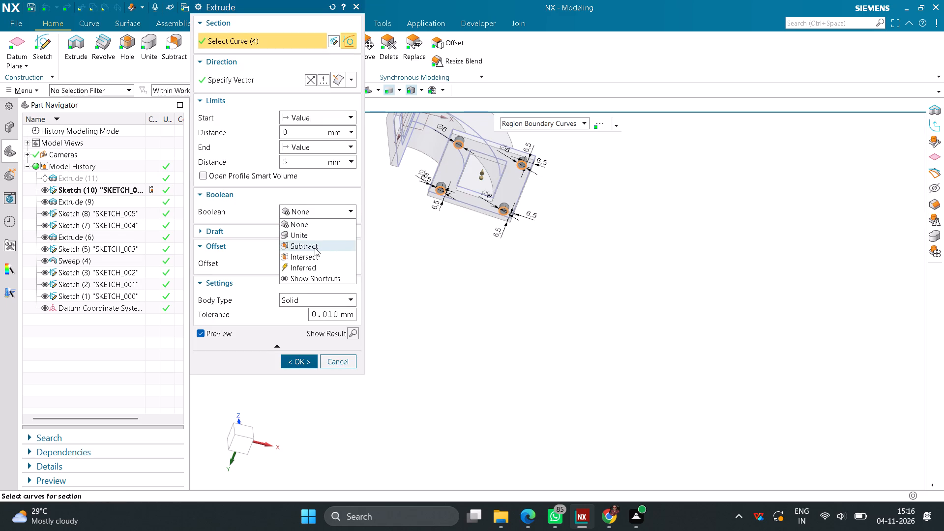
{"action": "left_click", "coordinate": [315, 248]}
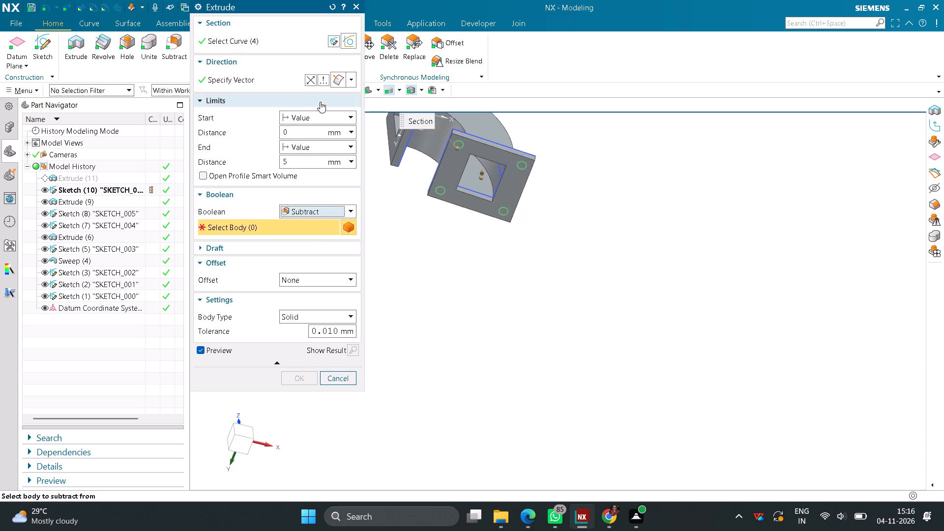
{"action": "left_click", "coordinate": [442, 166]}
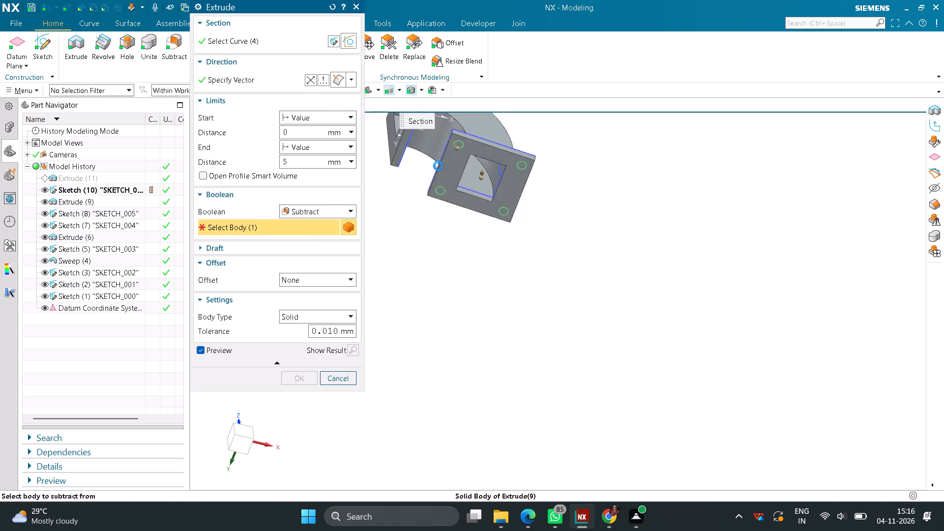
{"action": "left_click", "coordinate": [308, 381]}
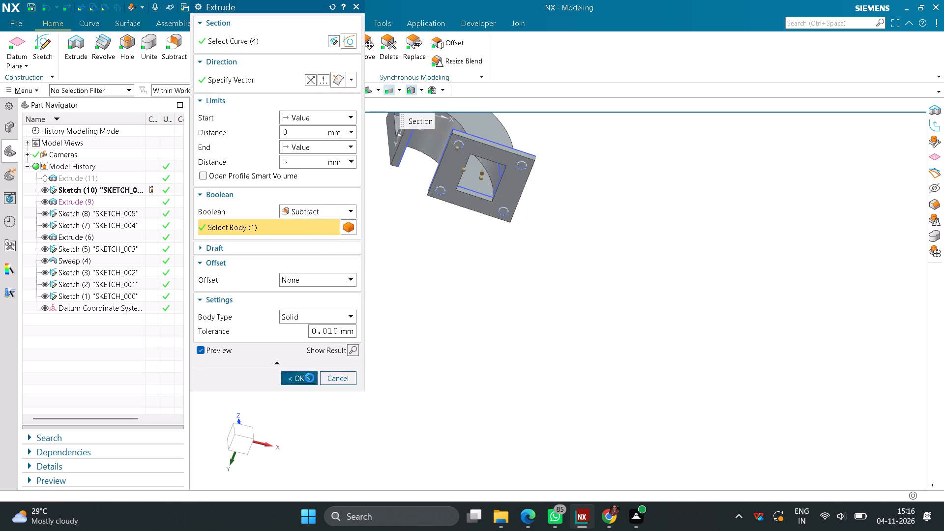
Create a sketch on the outer face of the upright end flange.
{"action": "scroll", "coordinate": [387, 273], "scroll_direction": "down", "scroll_amount": 2}
{"action": "middle_click_drag", "start_coordinate": [387, 273], "coordinate": [391, 298]}
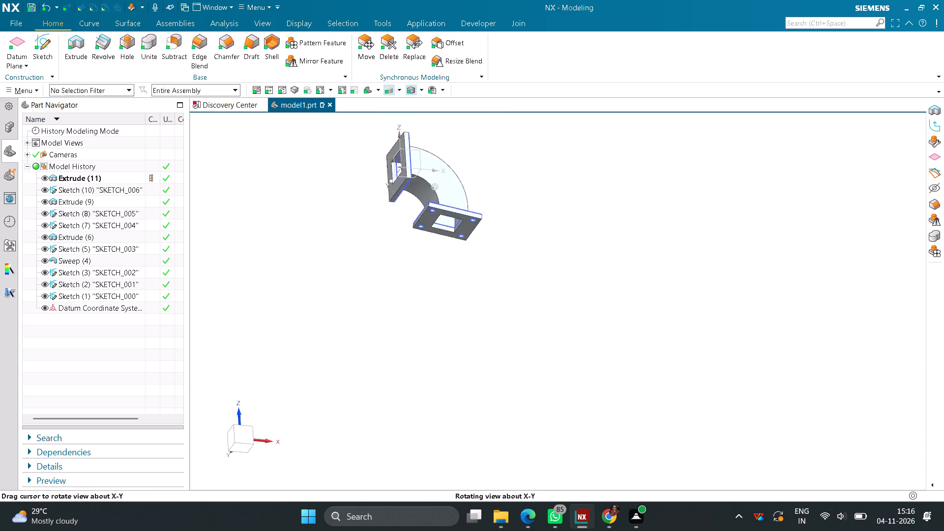
{"action": "middle_click_drag", "start_coordinate": [391, 298], "coordinate": [404, 326]}
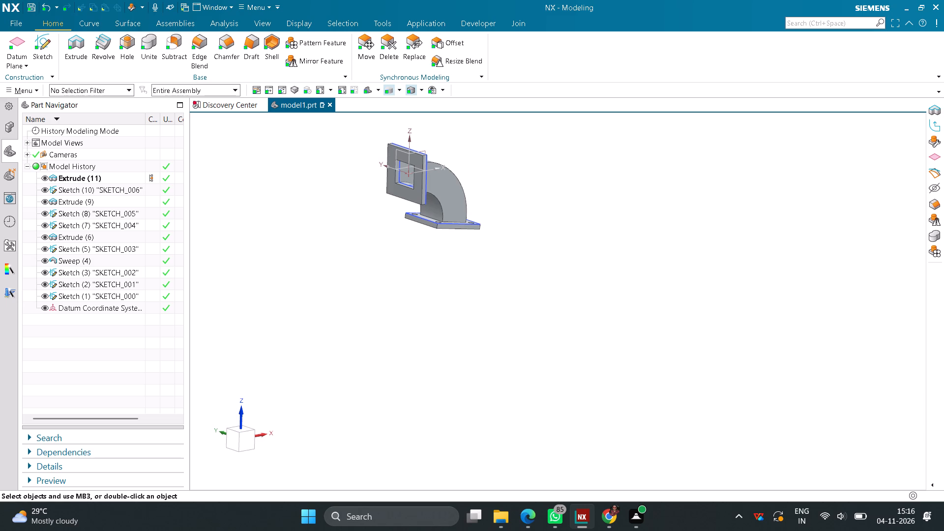
{"action": "scroll", "coordinate": [374, 191], "scroll_direction": "up", "scroll_amount": 3}
{"action": "left_click", "coordinate": [48, 46]}
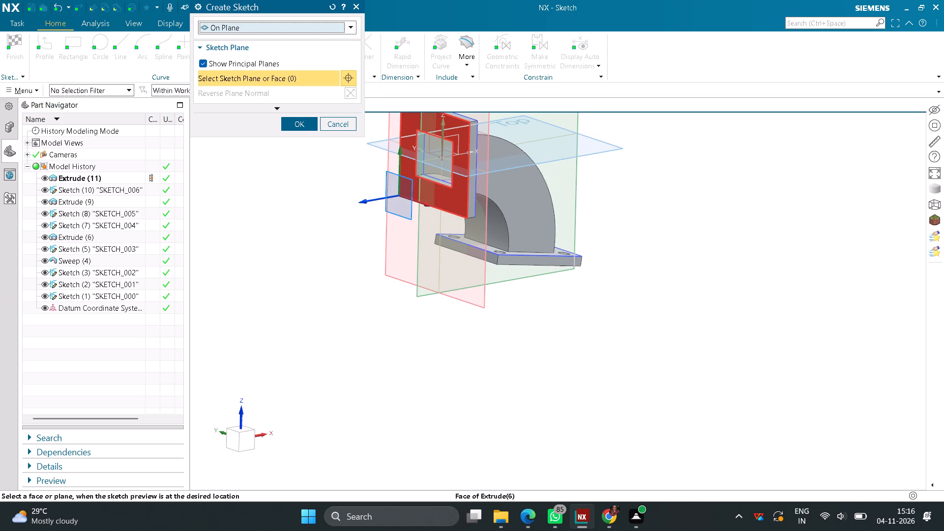
{"action": "left_click", "coordinate": [406, 185]}
{"action": "left_click", "coordinate": [302, 124]}
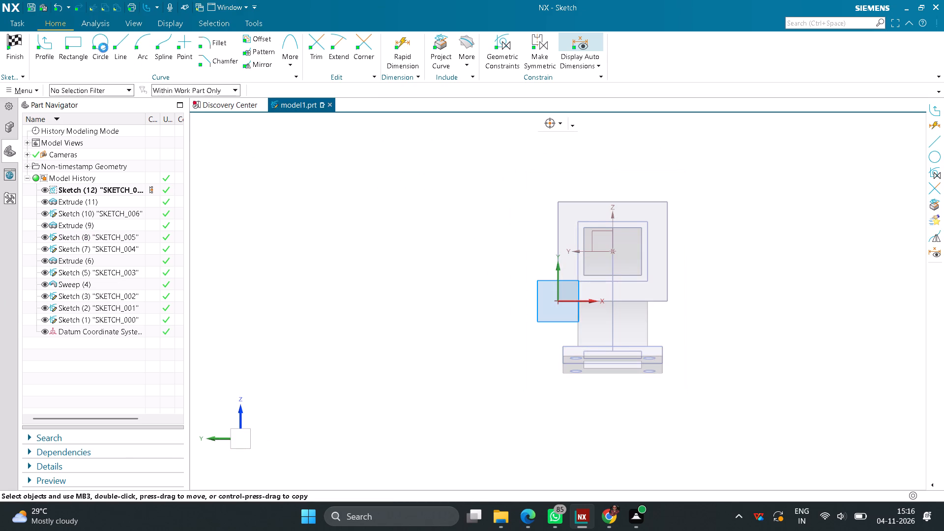
Sketch small circles near the flange's upper-left, upper-right and lower-right corners, making the lower-right one about 4.5 mm in diameter.
{"action": "left_click", "coordinate": [102, 46]}
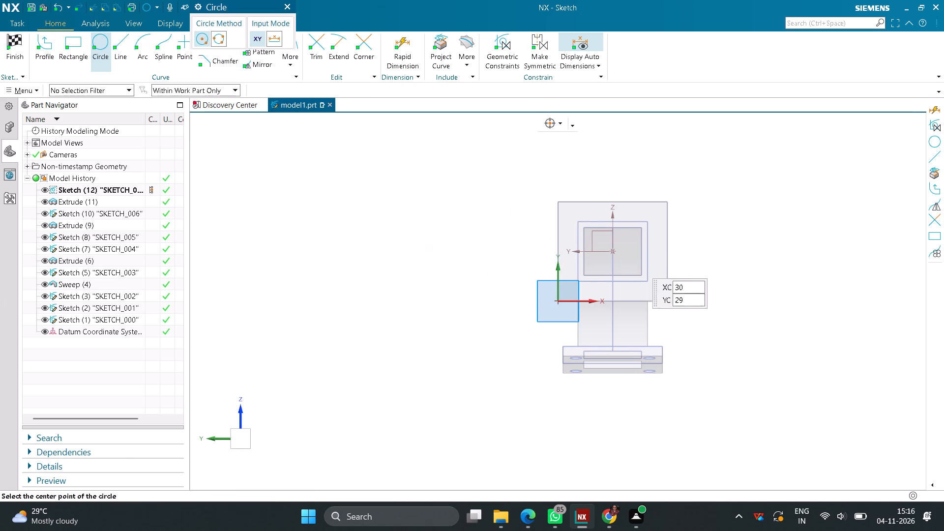
{"action": "scroll", "coordinate": [712, 229], "scroll_direction": "up", "scroll_amount": 4}
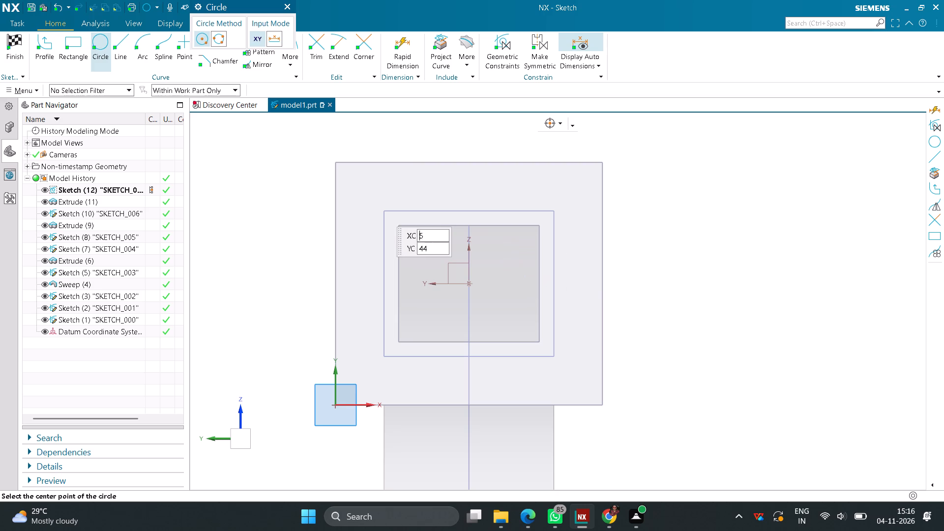
{"action": "left_click", "coordinate": [364, 192]}
{"action": "left_click", "coordinate": [375, 189]}
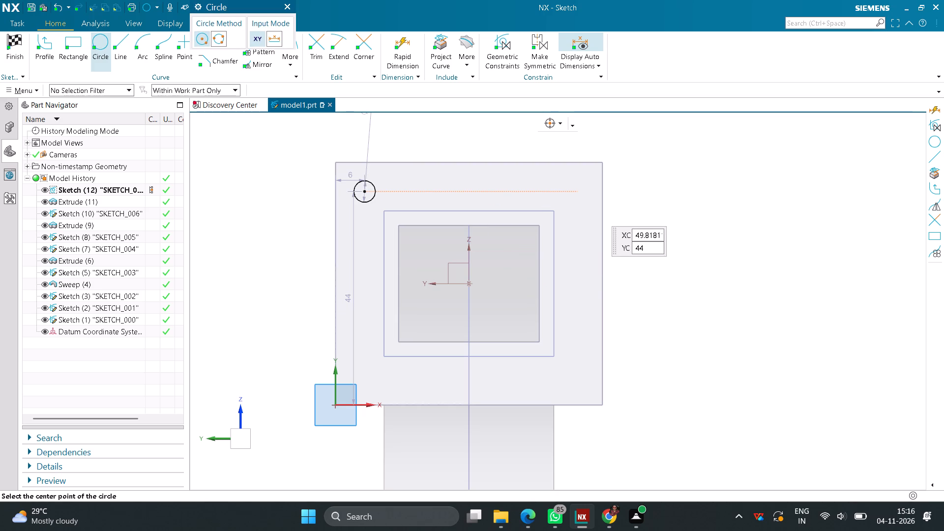
{"action": "left_click", "coordinate": [577, 192]}
{"action": "left_click", "coordinate": [581, 182]}
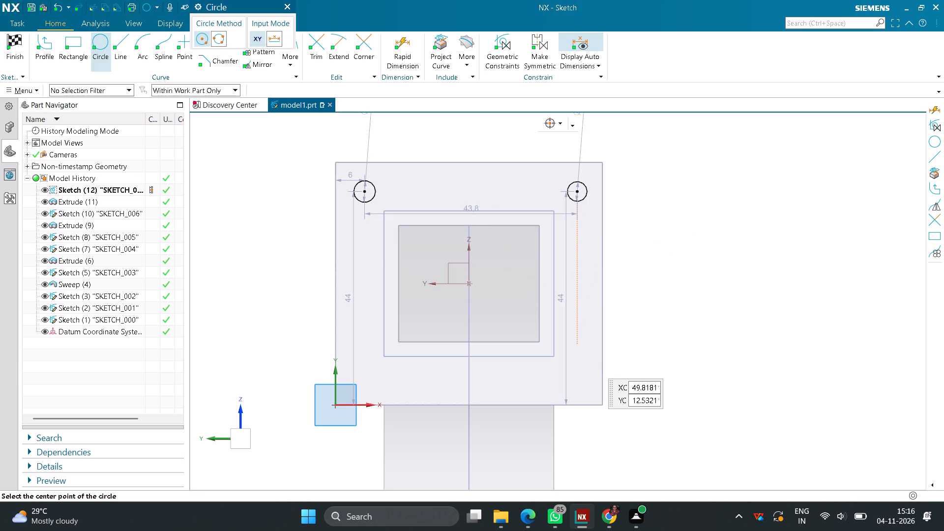
{"action": "left_click", "coordinate": [575, 374]}
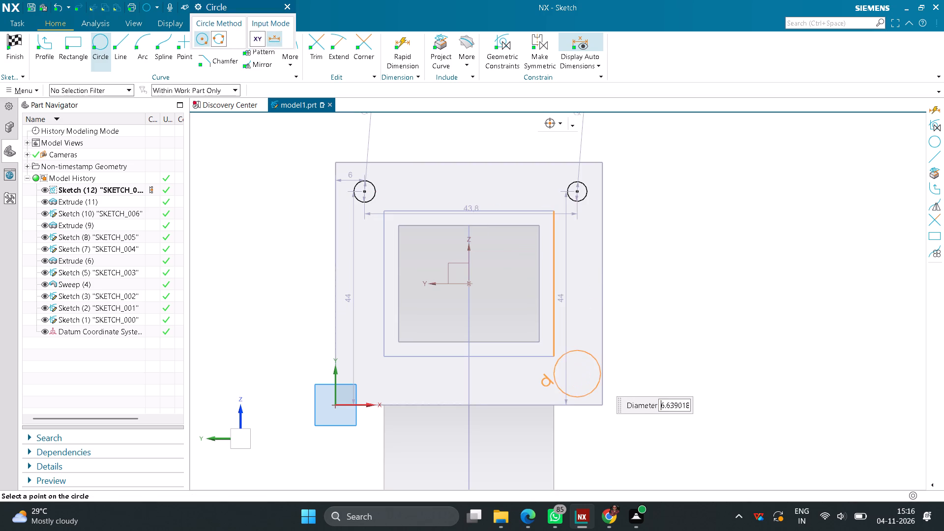
{"action": "left_click", "coordinate": [581, 363]}
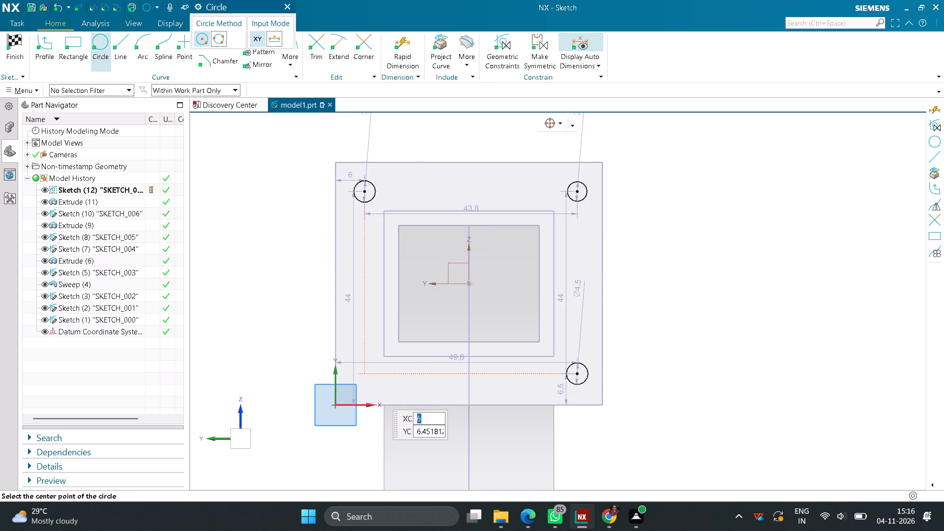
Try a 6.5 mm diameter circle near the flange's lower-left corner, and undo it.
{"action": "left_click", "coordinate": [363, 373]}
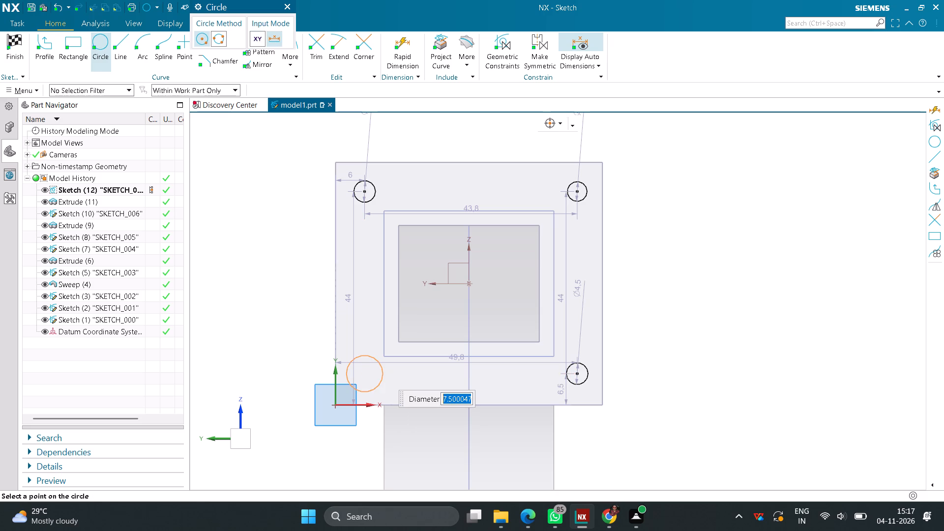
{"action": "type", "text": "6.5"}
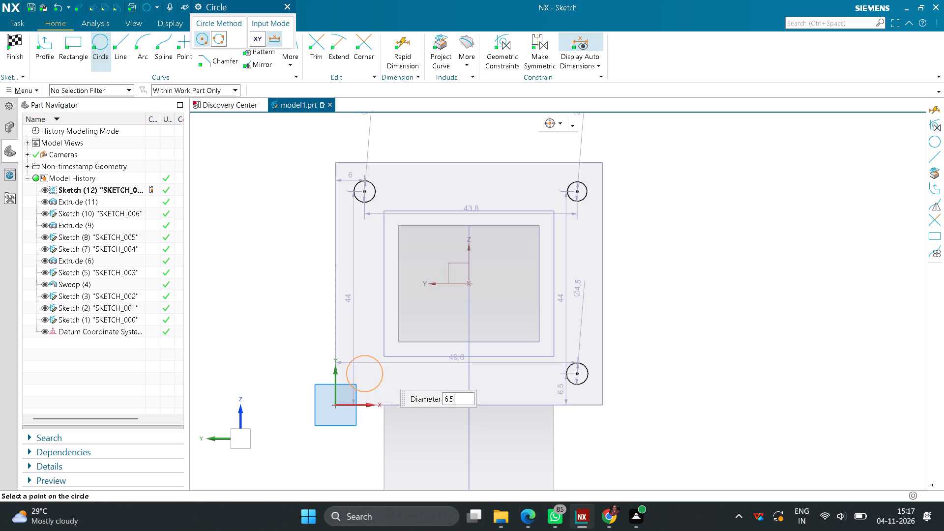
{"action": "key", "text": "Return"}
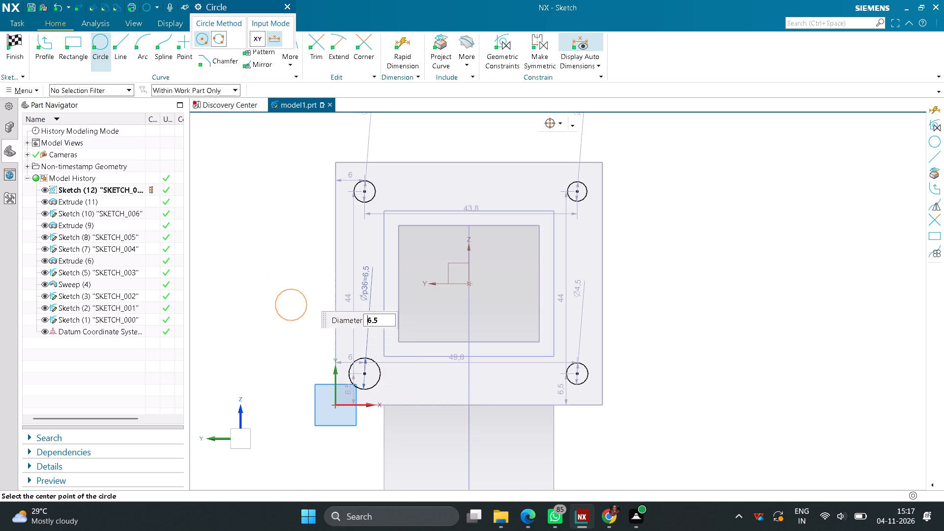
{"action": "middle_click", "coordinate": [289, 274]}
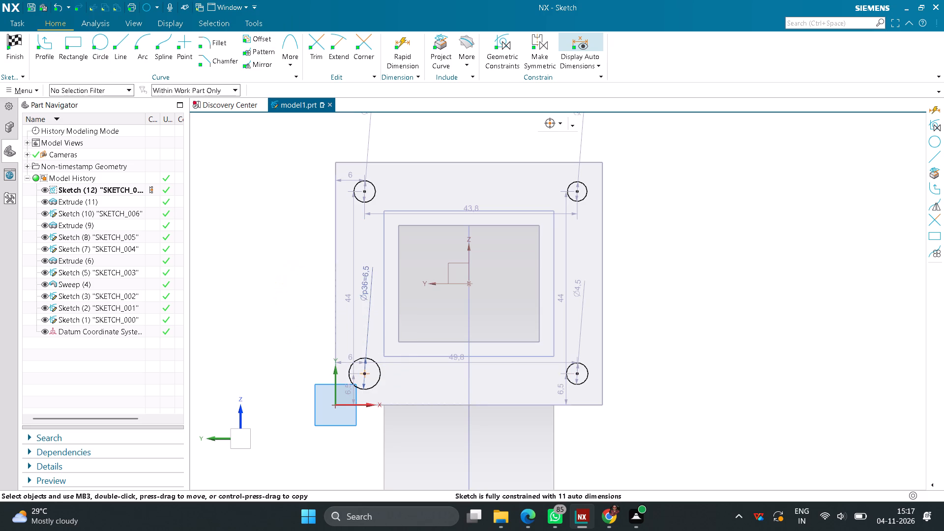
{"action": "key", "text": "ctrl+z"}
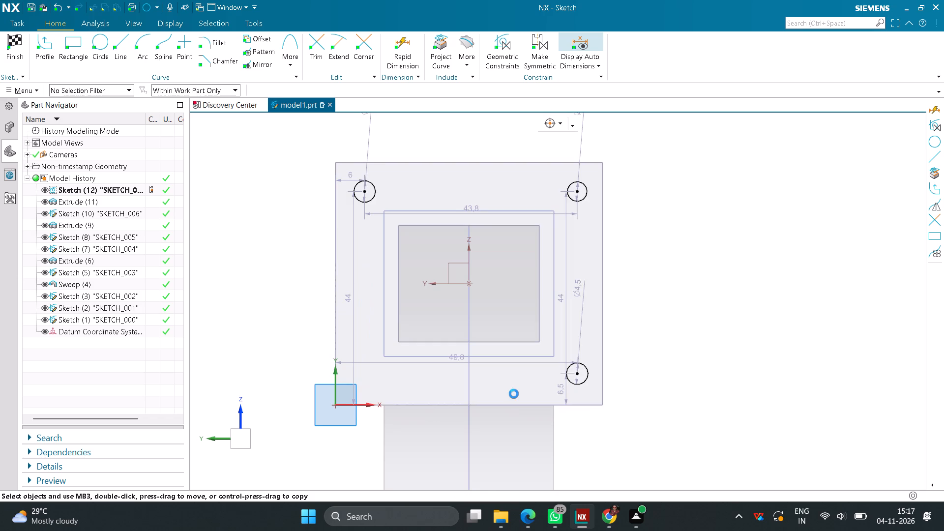
Sketch a 6 mm diameter circle near the flange's lower-left corner, about 6.5 mm from the left edge.
{"action": "left_click", "coordinate": [99, 42]}
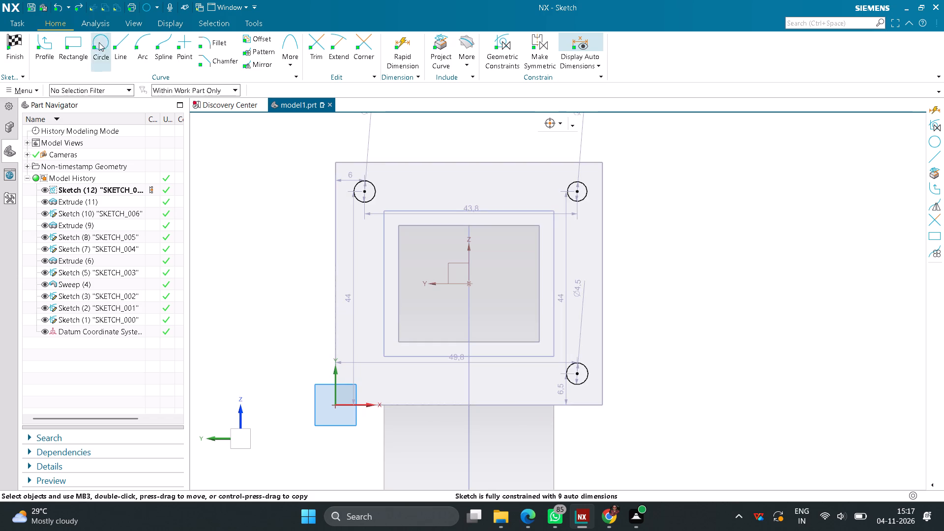
{"action": "left_click", "coordinate": [367, 372]}
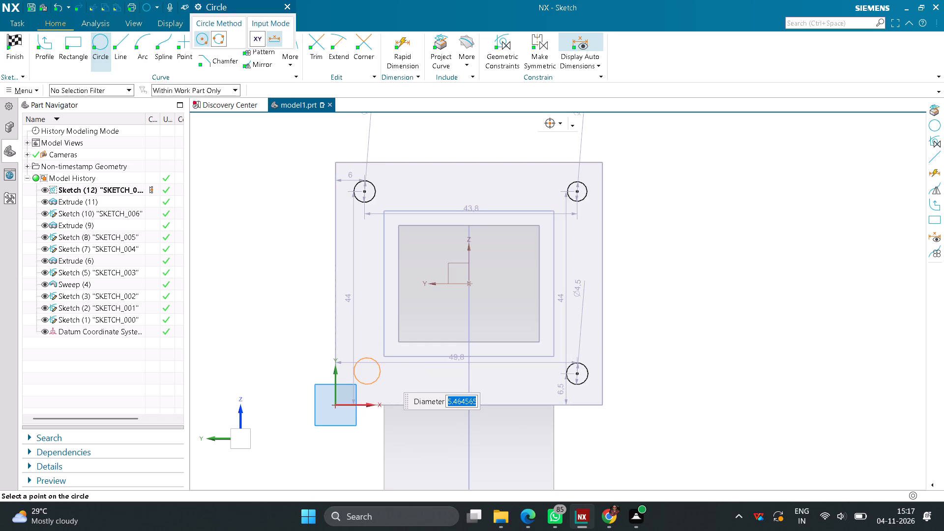
{"action": "key", "text": "3"}
{"action": "key", "text": "BackSpace"}
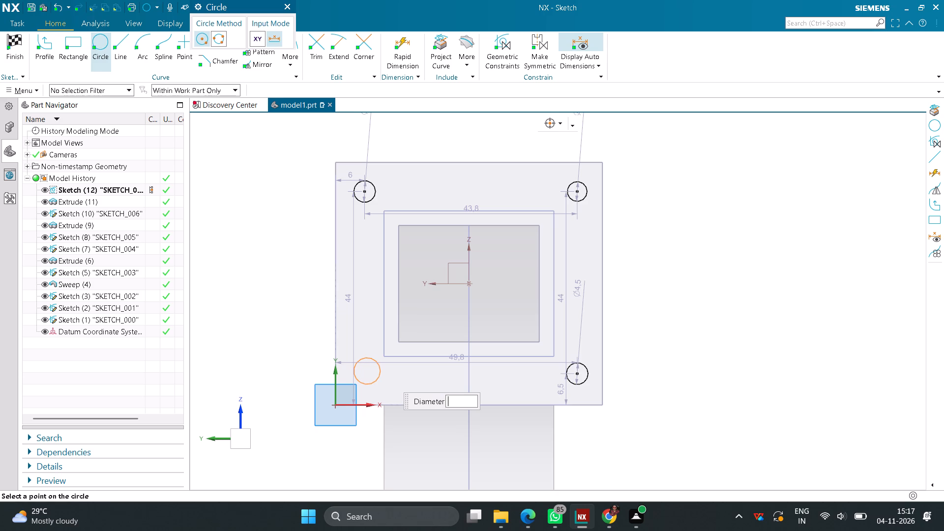
{"action": "key", "text": "6"}
{"action": "key", "text": "Return"}
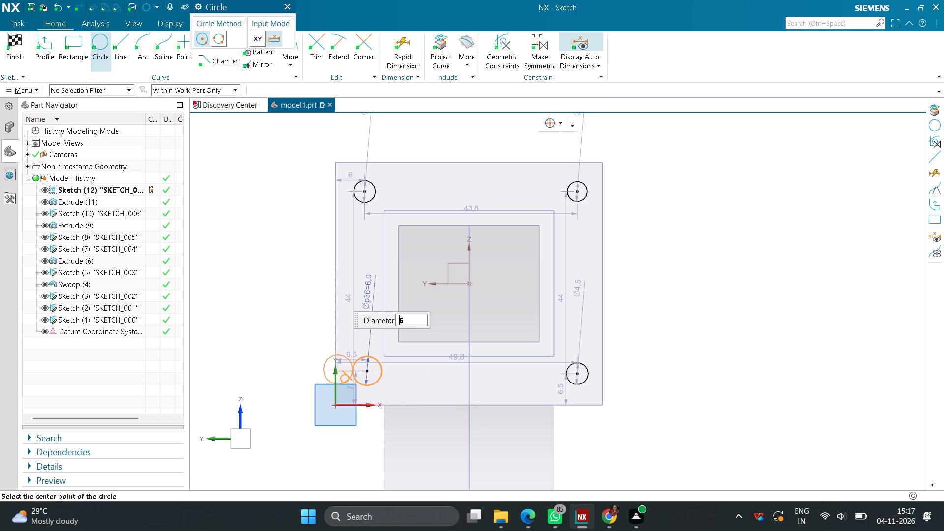
{"action": "middle_click", "coordinate": [302, 247]}
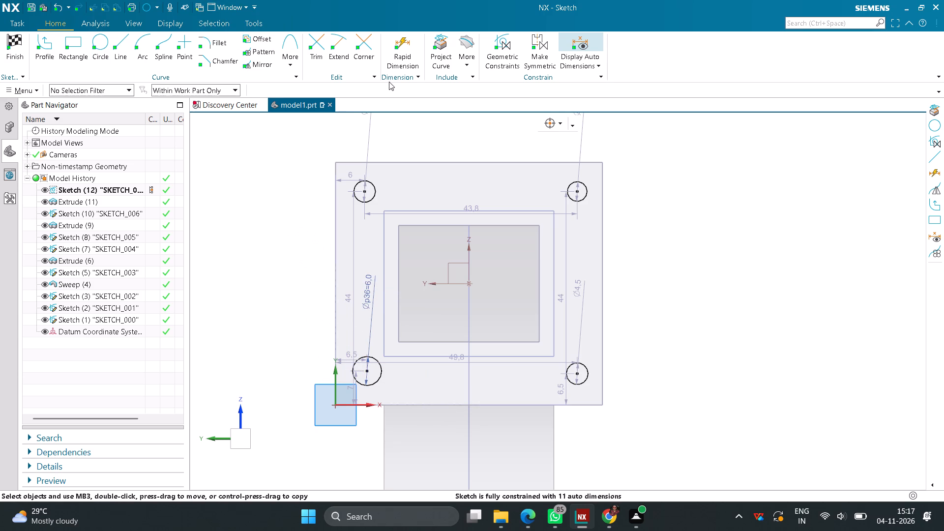
Apply a vertical alignment constraint between the centres of the upper-left and lower-left circles.
{"action": "left_click", "coordinate": [502, 52]}
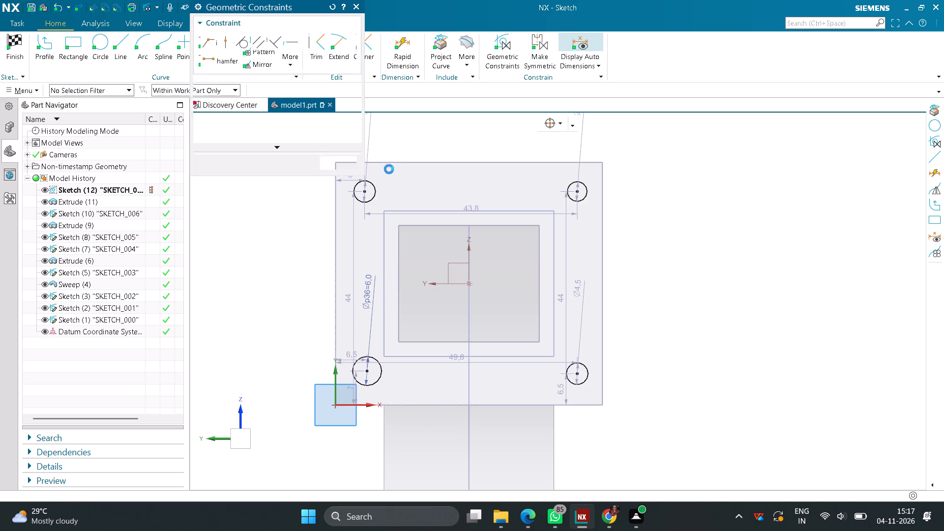
{"action": "left_click", "coordinate": [363, 192]}
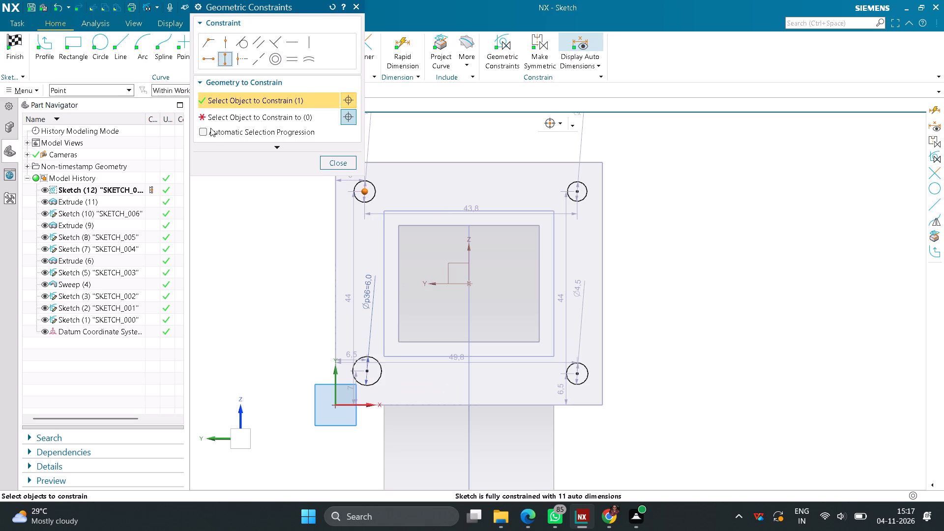
{"action": "left_click", "coordinate": [225, 120]}
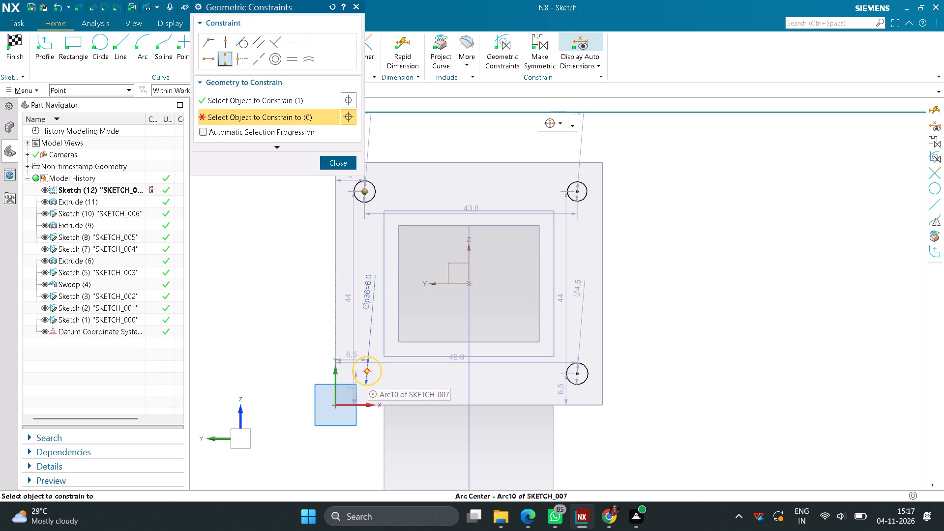
{"action": "left_click", "coordinate": [367, 372]}
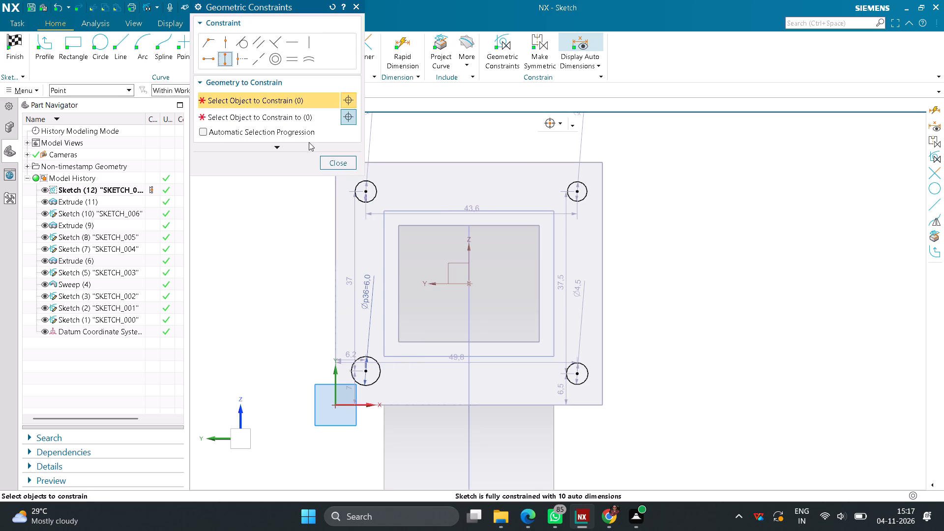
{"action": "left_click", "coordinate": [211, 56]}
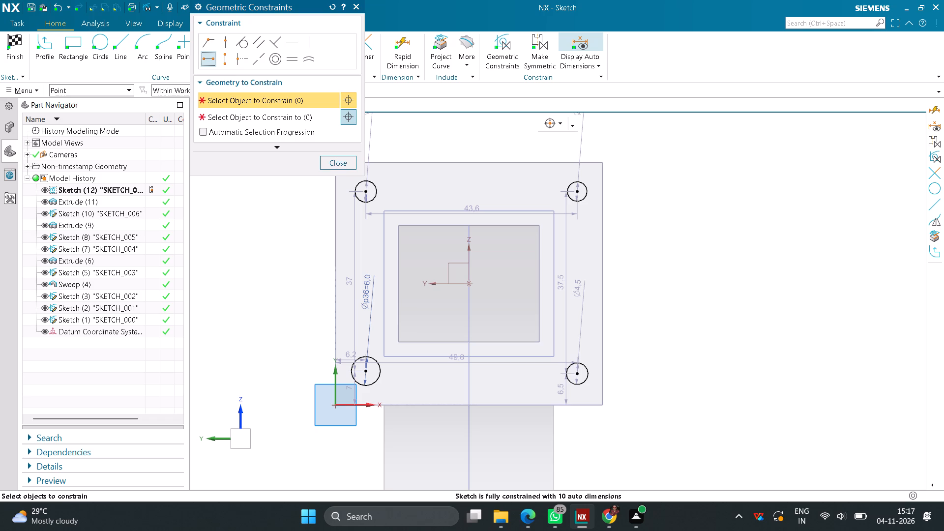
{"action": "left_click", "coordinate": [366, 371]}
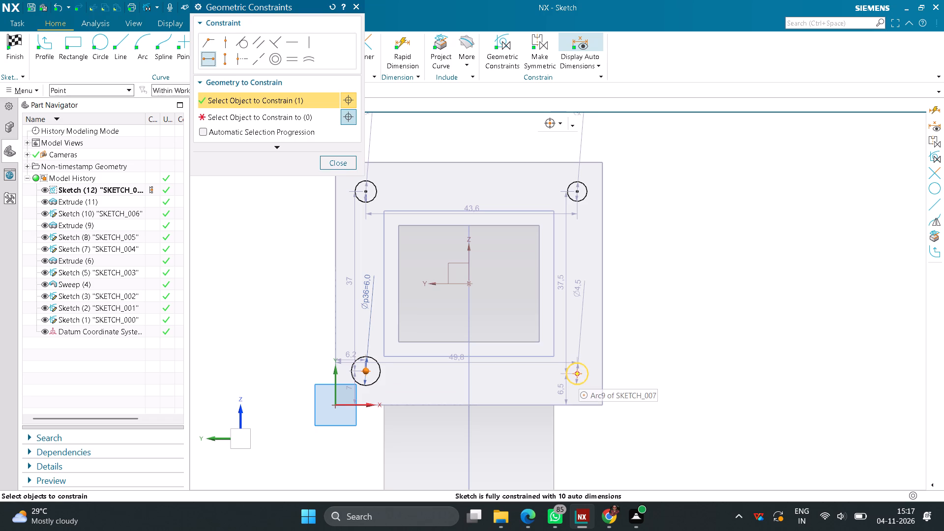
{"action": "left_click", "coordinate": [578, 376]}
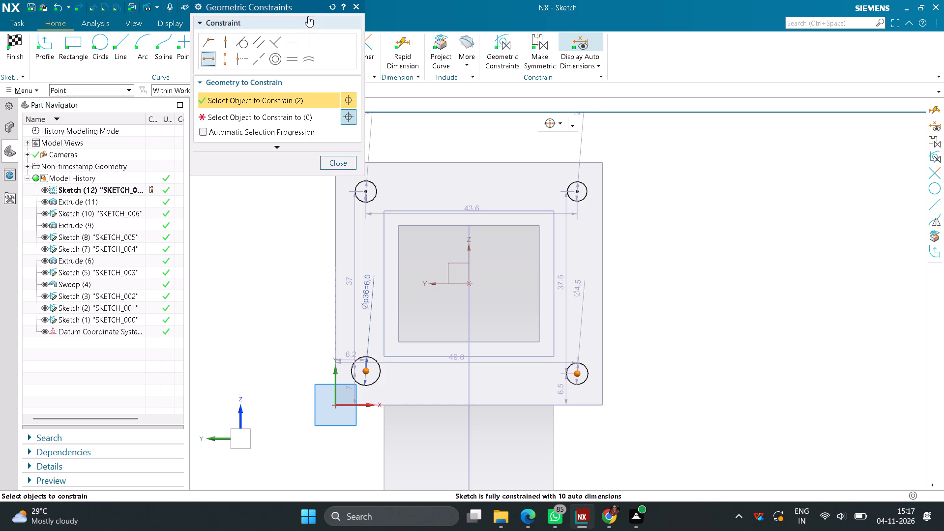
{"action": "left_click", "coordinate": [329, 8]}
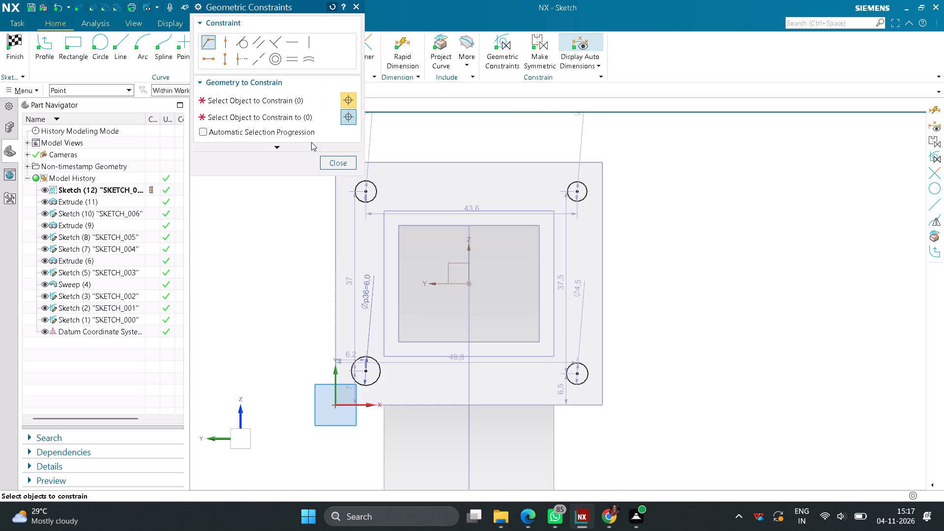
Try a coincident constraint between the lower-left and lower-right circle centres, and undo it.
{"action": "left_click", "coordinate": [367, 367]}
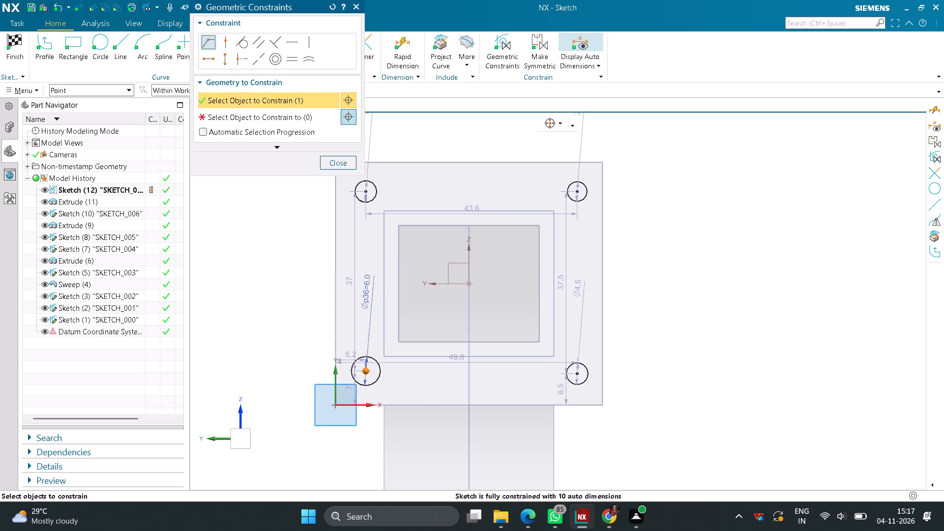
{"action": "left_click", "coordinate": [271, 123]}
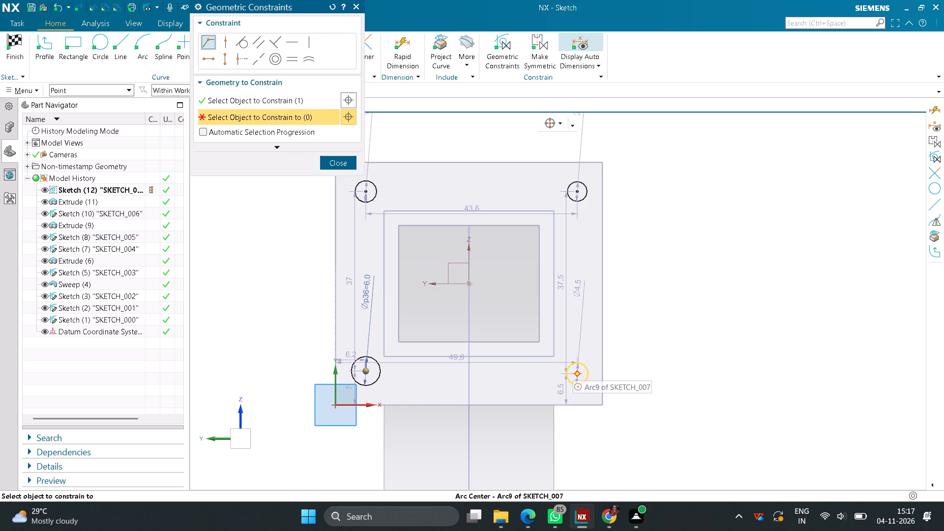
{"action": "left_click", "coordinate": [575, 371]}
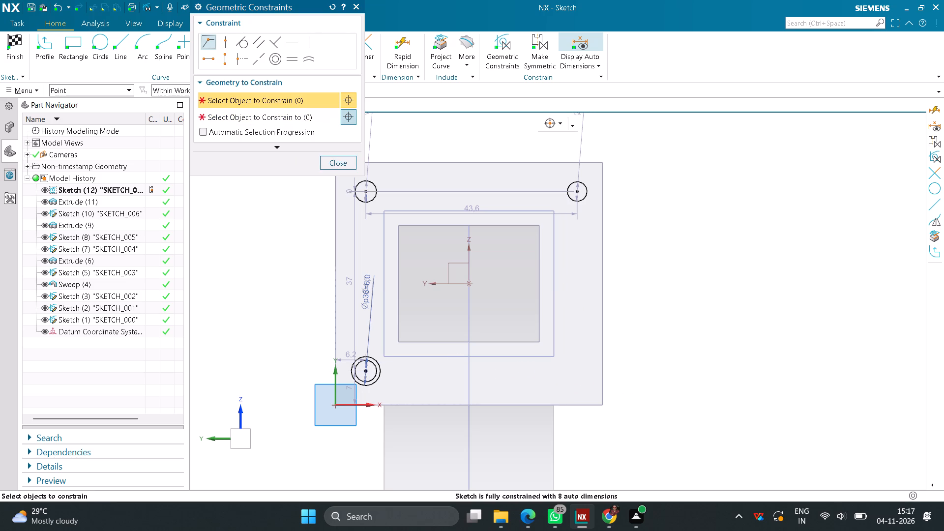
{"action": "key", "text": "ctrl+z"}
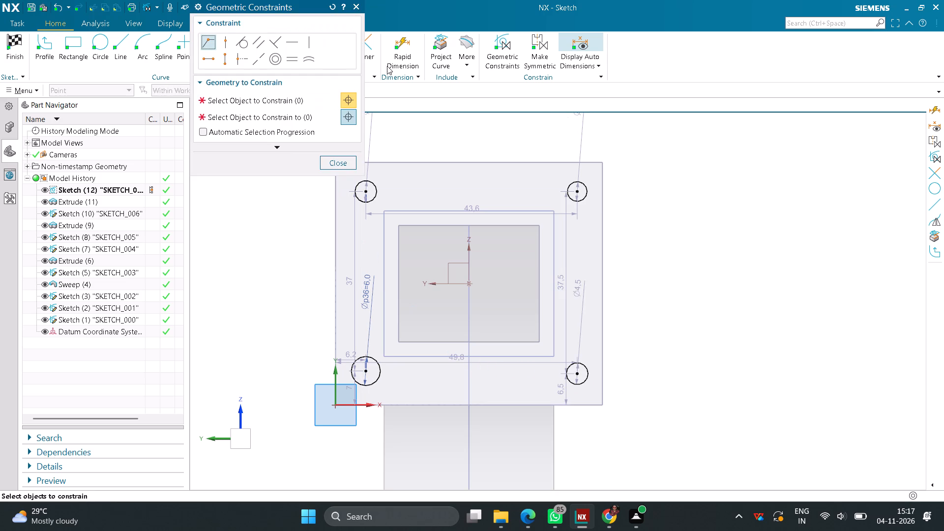
Apply horizontal alignment constraints between the centres of the two lower circles and between the centres of the two upper circles.
{"action": "left_click", "coordinate": [203, 59]}
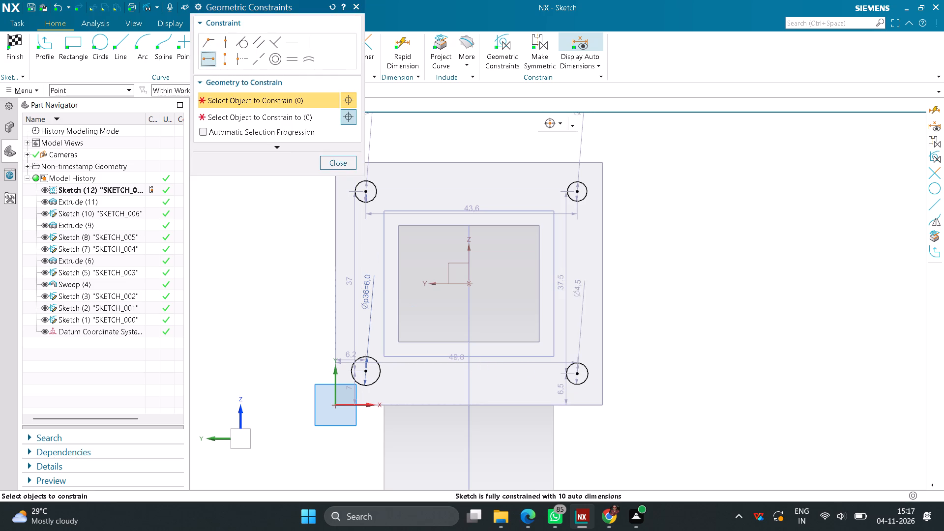
{"action": "left_click", "coordinate": [367, 370]}
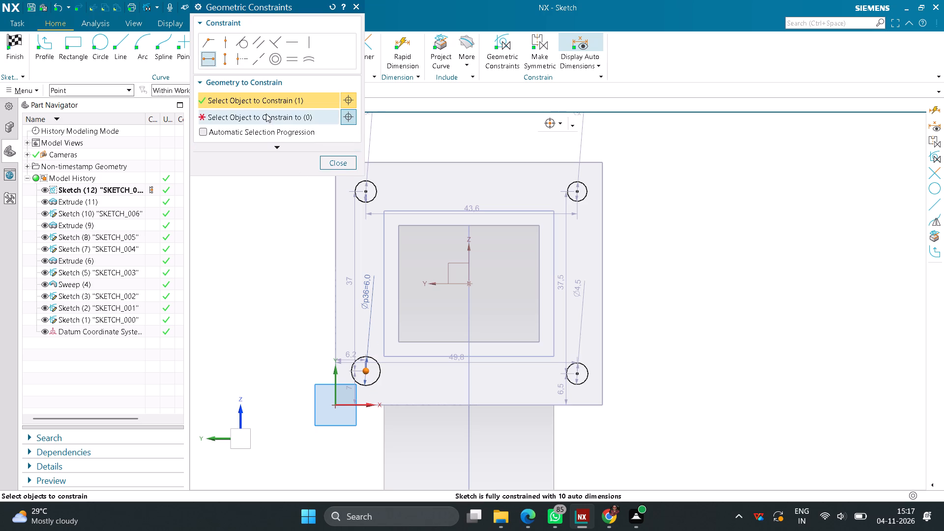
{"action": "left_click", "coordinate": [266, 114]}
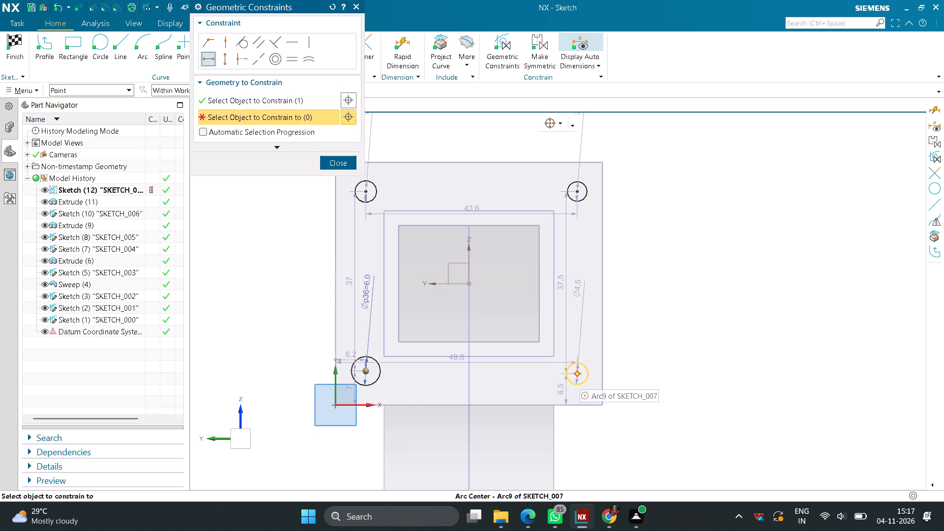
{"action": "left_click", "coordinate": [579, 377]}
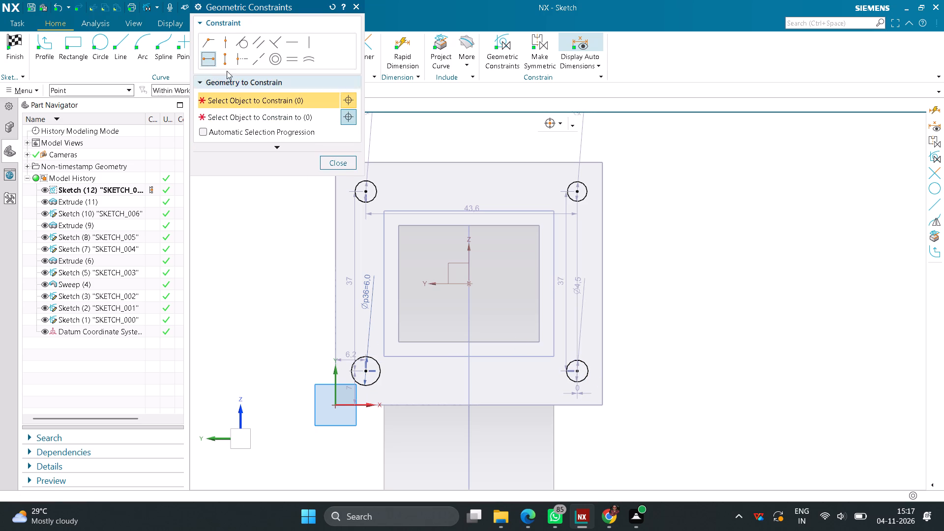
{"action": "left_click", "coordinate": [369, 194]}
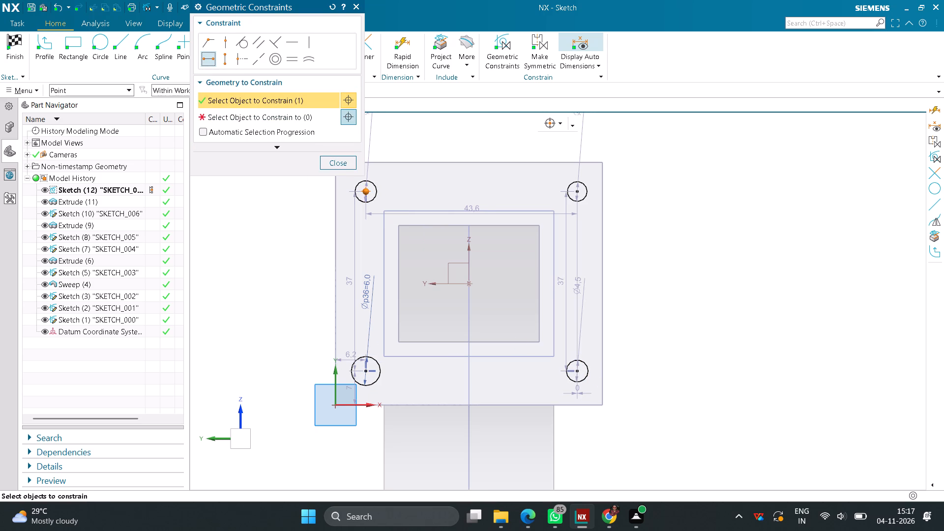
{"action": "left_click", "coordinate": [280, 119]}
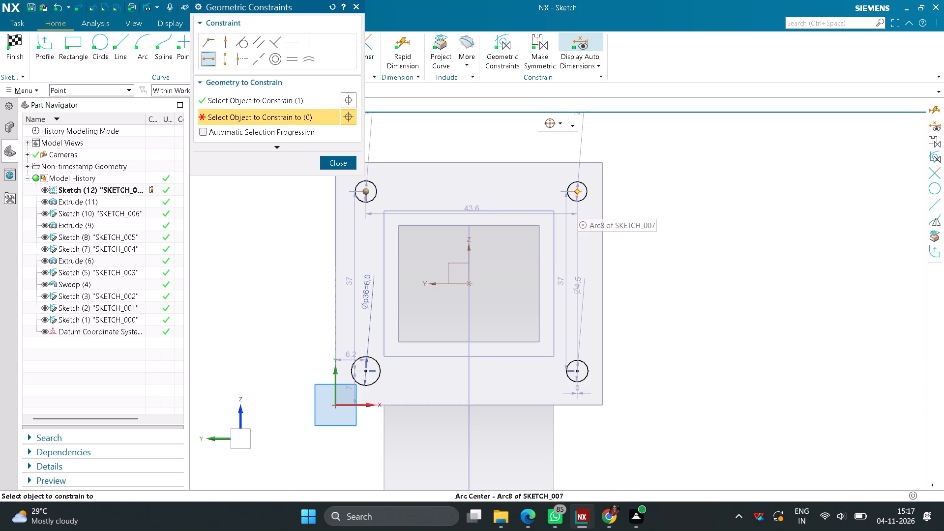
{"action": "left_click", "coordinate": [579, 194]}
{"action": "left_click", "coordinate": [338, 164]}
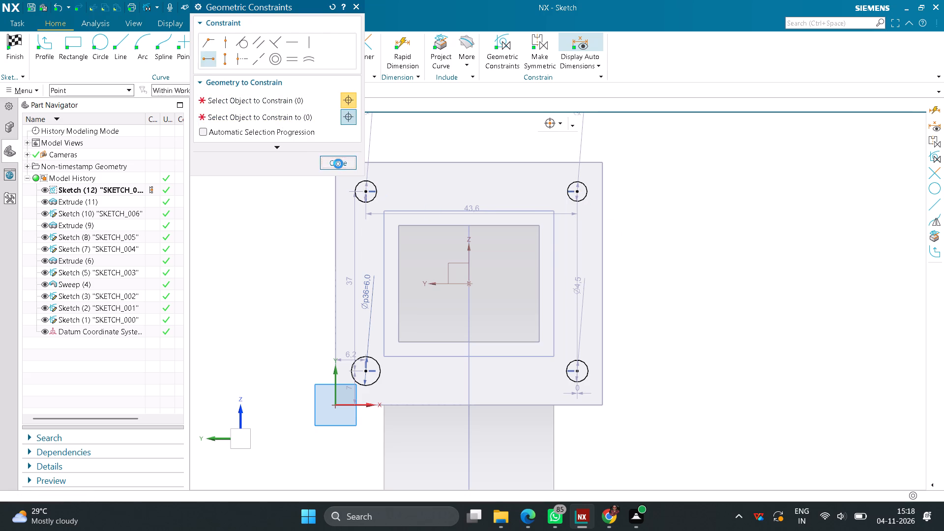
Dimension the lower-left circle's centre 6.5 mm from the flange's bottom edge and 6.5 mm from its left edge.
{"action": "left_click", "coordinate": [397, 50]}
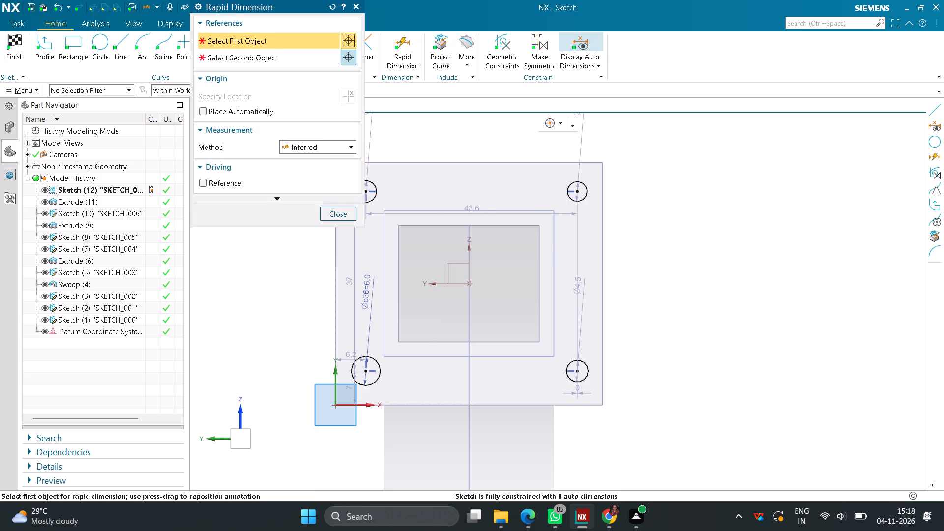
{"action": "left_click", "coordinate": [368, 372]}
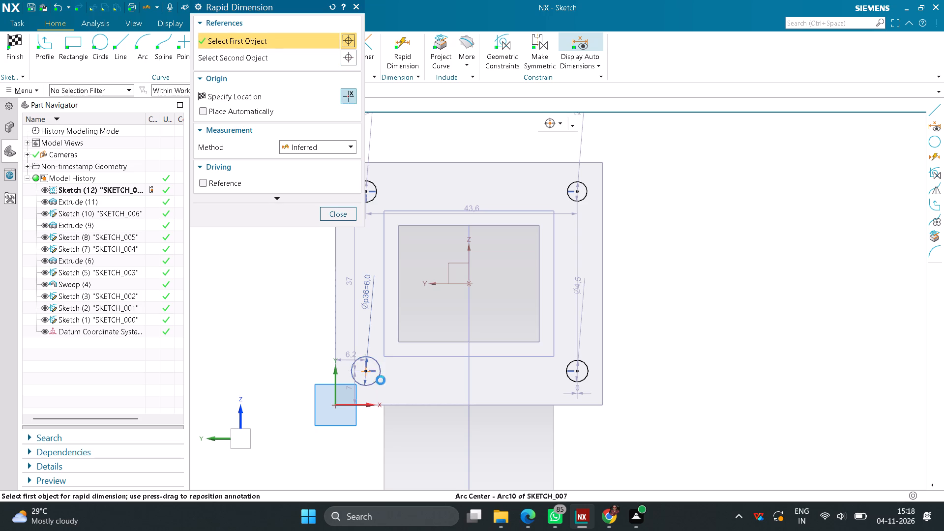
{"action": "left_click", "coordinate": [392, 404]}
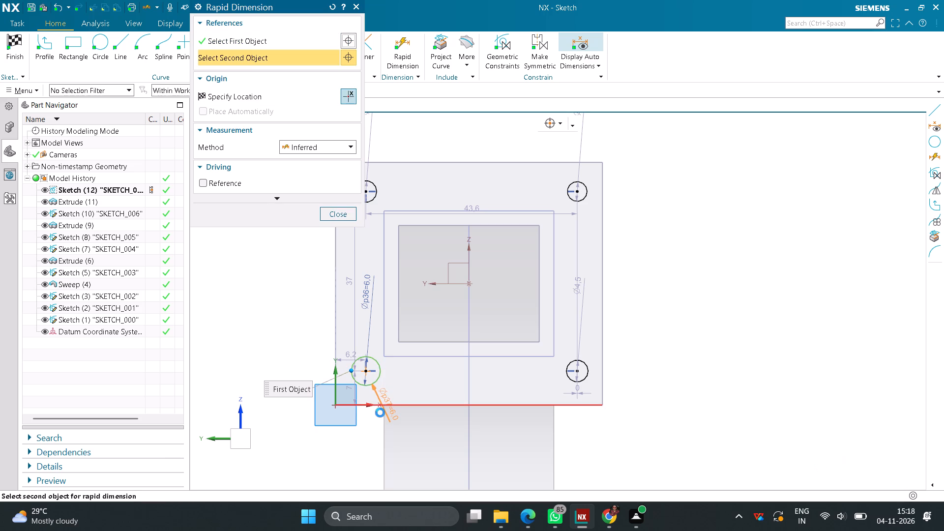
{"action": "left_click", "coordinate": [363, 447]}
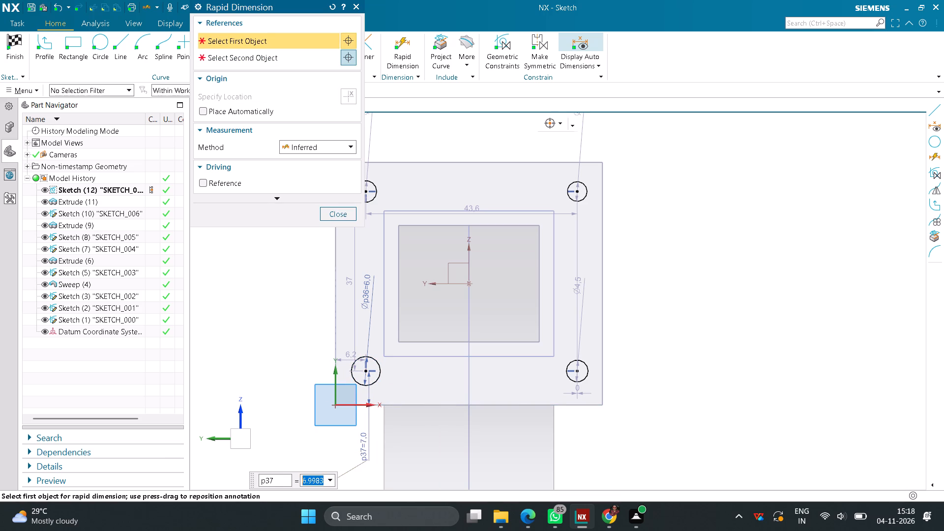
{"action": "type", "text": "6.5"}
{"action": "key", "text": "Return"}
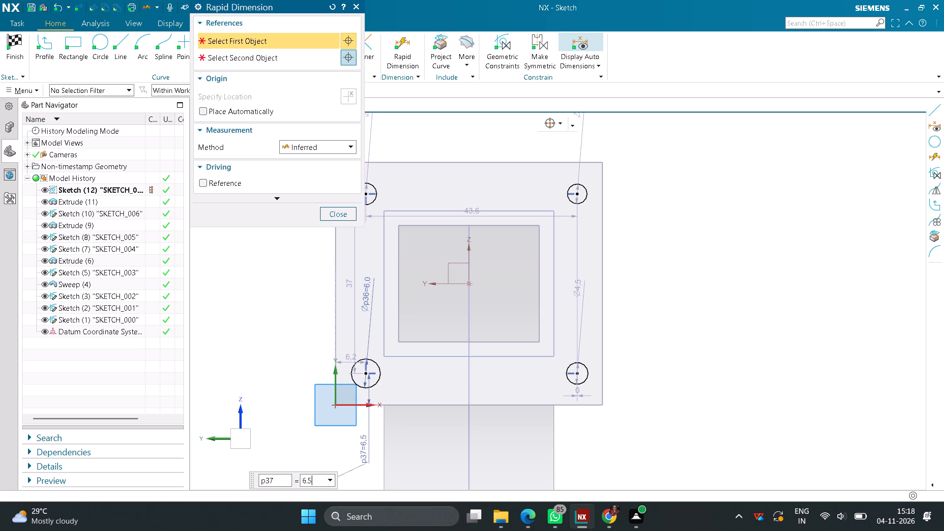
{"action": "left_click", "coordinate": [363, 371]}
{"action": "left_click", "coordinate": [335, 346]}
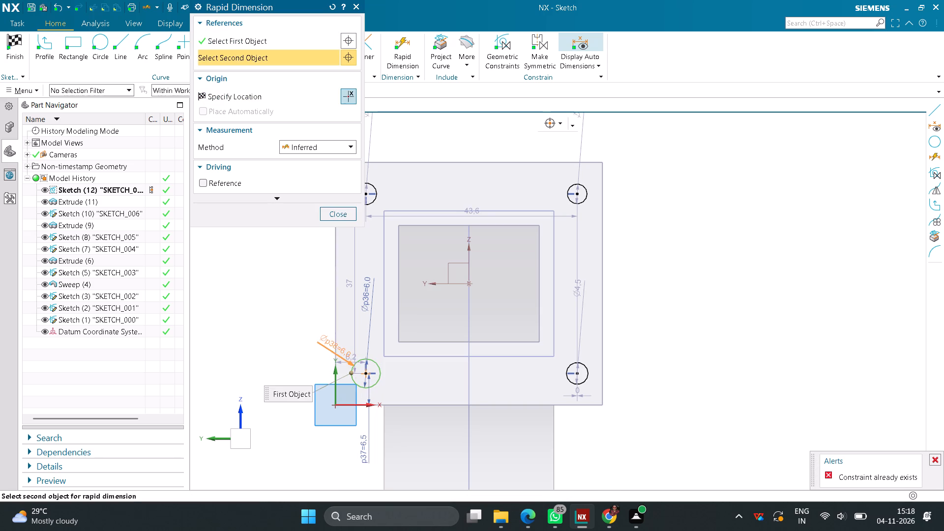
{"action": "left_click", "coordinate": [291, 360]}
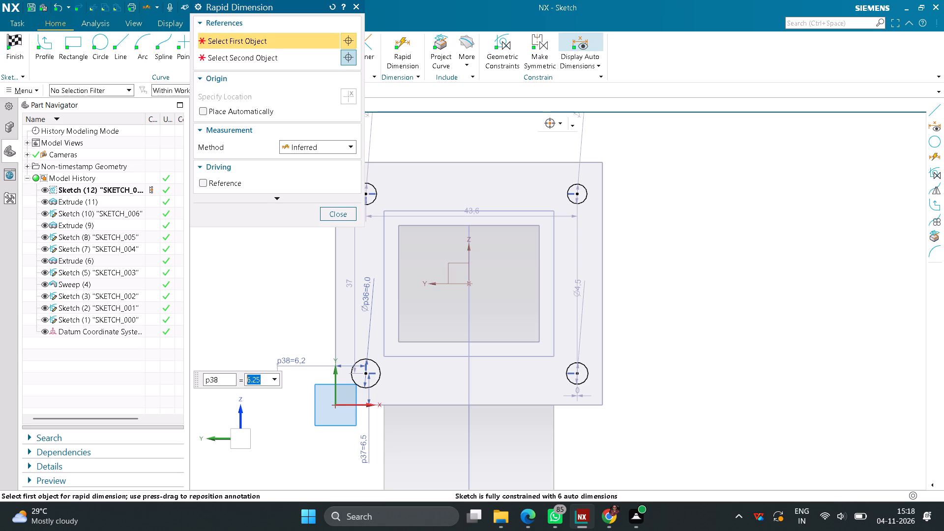
{"action": "type", "text": "6.5"}
{"action": "key", "text": "Return"}
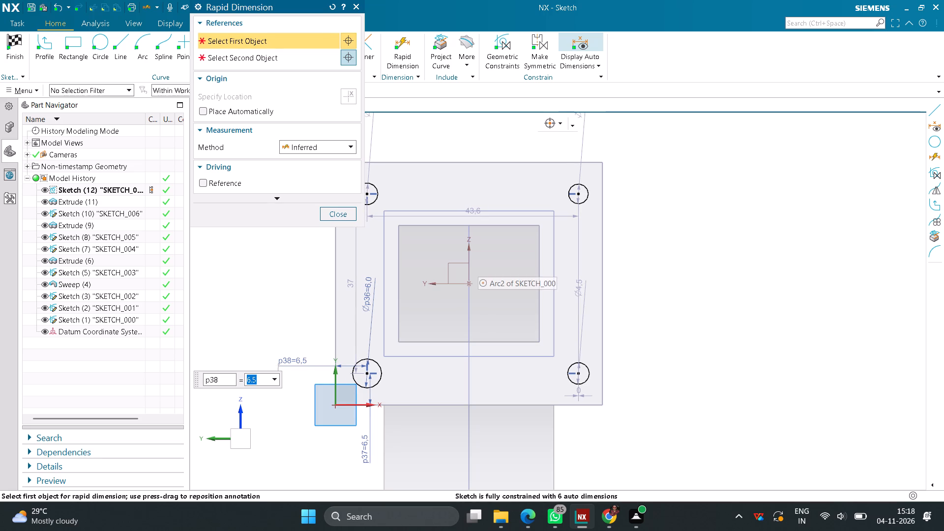
Dimension the lower-right circle's centre 6.5 mm from the flange's right edge.
{"action": "left_click", "coordinate": [577, 371]}
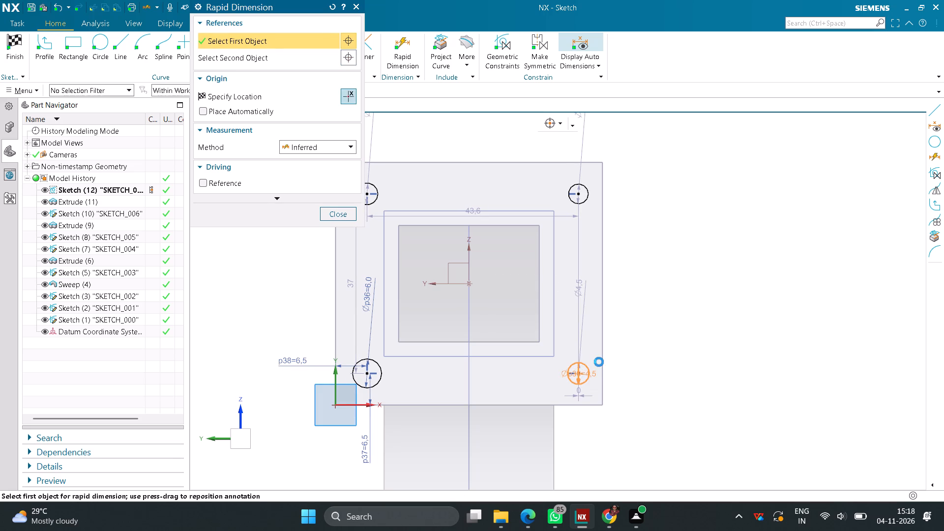
{"action": "left_click", "coordinate": [603, 358]}
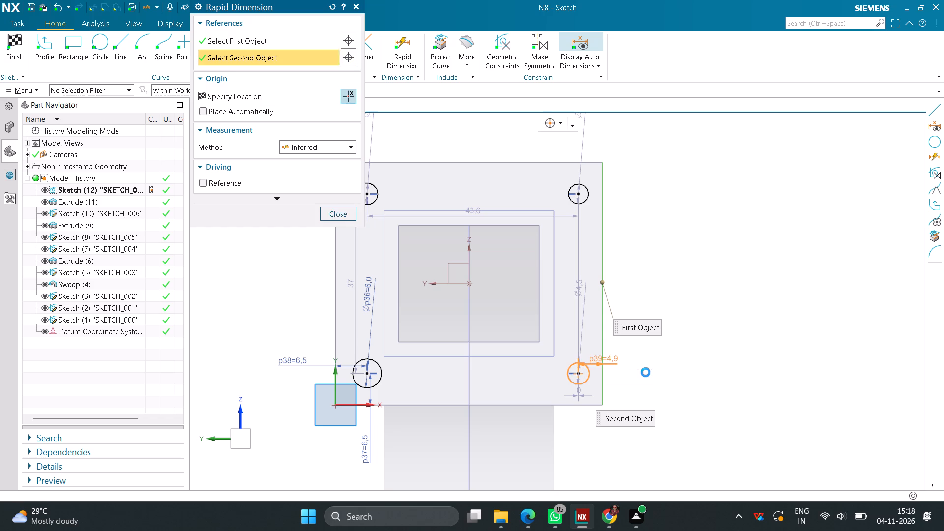
{"action": "left_click", "coordinate": [646, 372]}
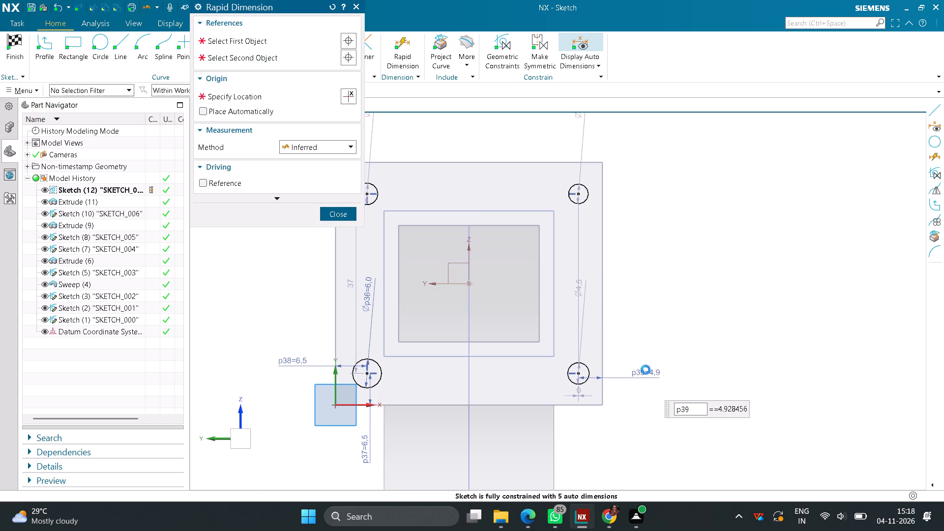
{"action": "type", "text": "6.5"}
{"action": "key", "text": "Return"}
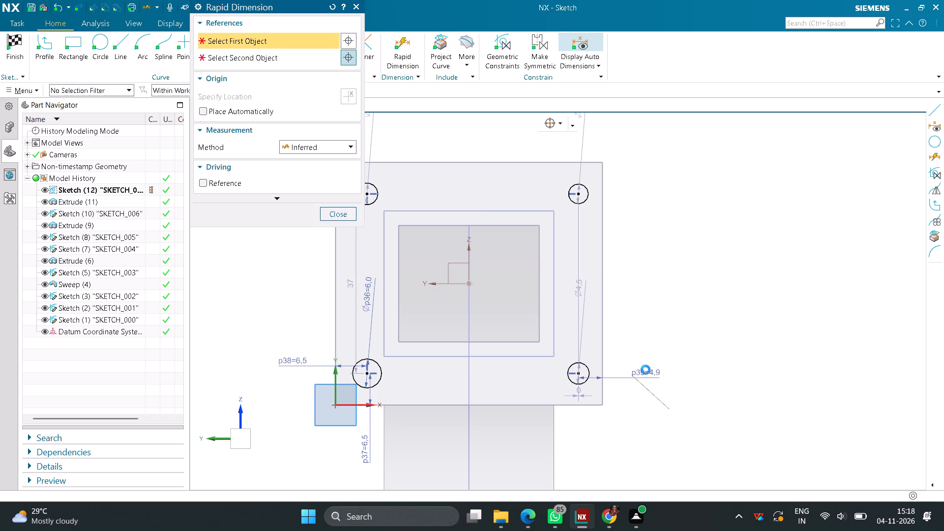
Add a vertical dimension between the lower-right circle's centre and the flange's bottom edge.
{"action": "left_click", "coordinate": [570, 375]}
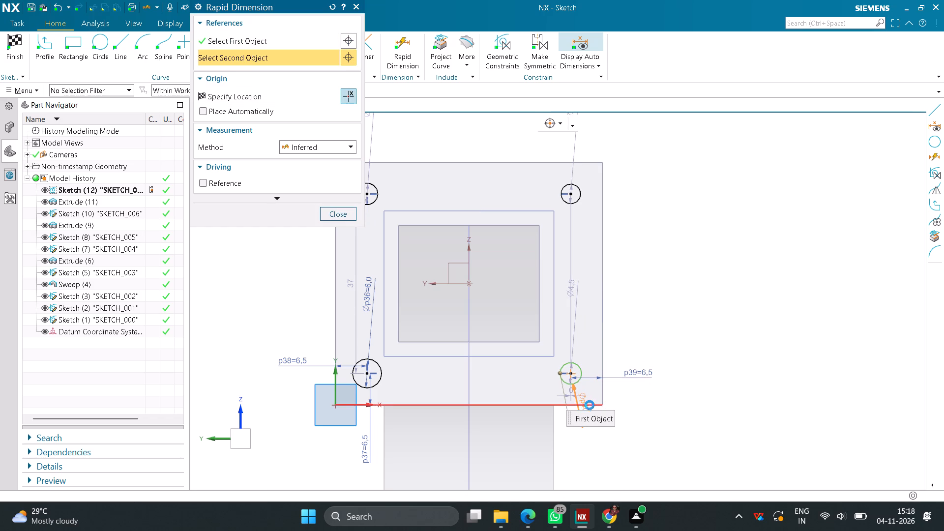
{"action": "left_click", "coordinate": [591, 403]}
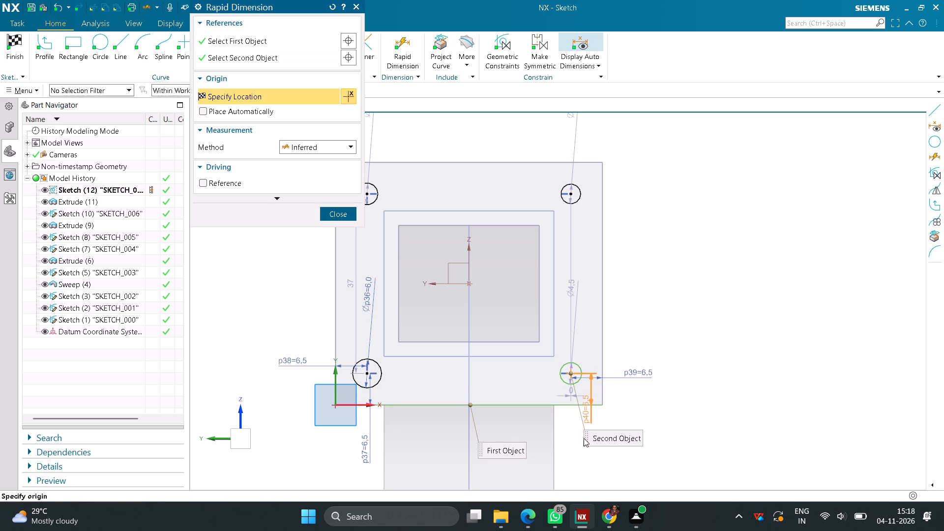
{"action": "left_click", "coordinate": [582, 438]}
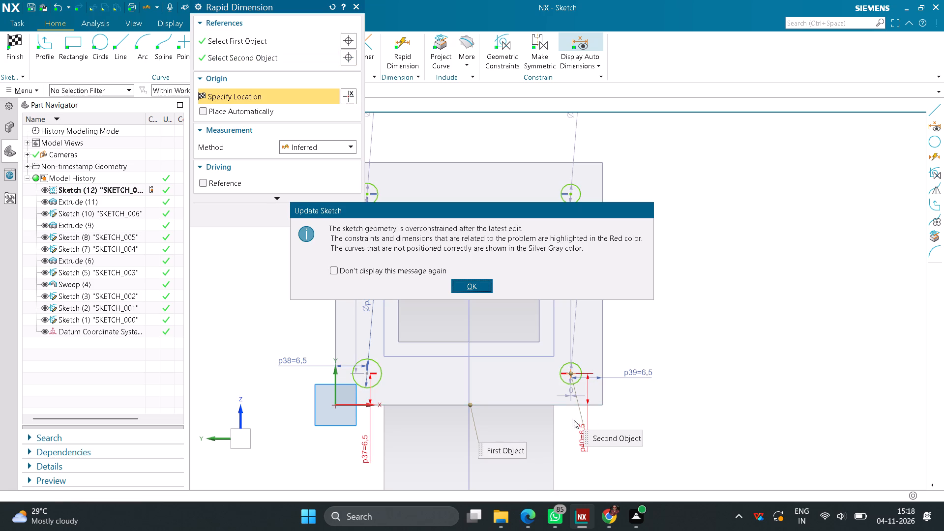
{"action": "left_click", "coordinate": [472, 288]}
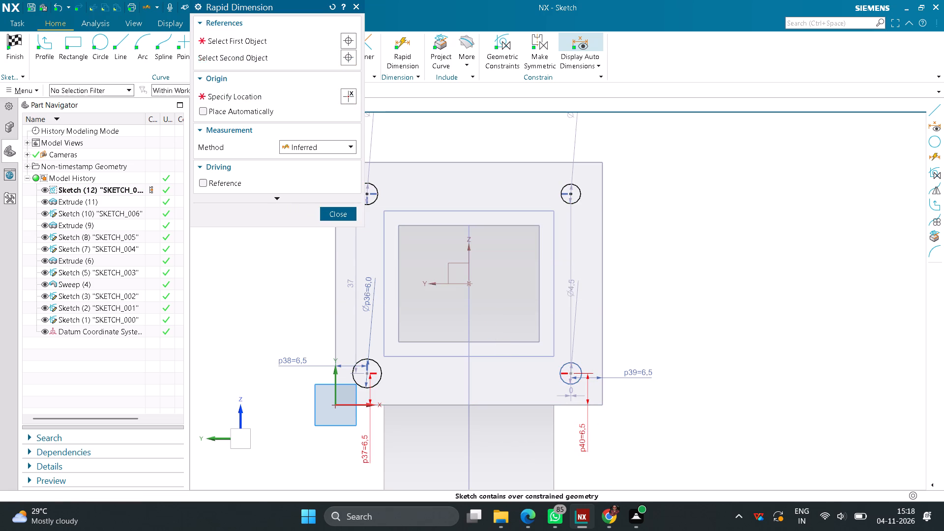
Delete the vertical dimension between the lower-right circle's centre and the flange's bottom edge.
{"action": "left_click", "coordinate": [341, 214]}
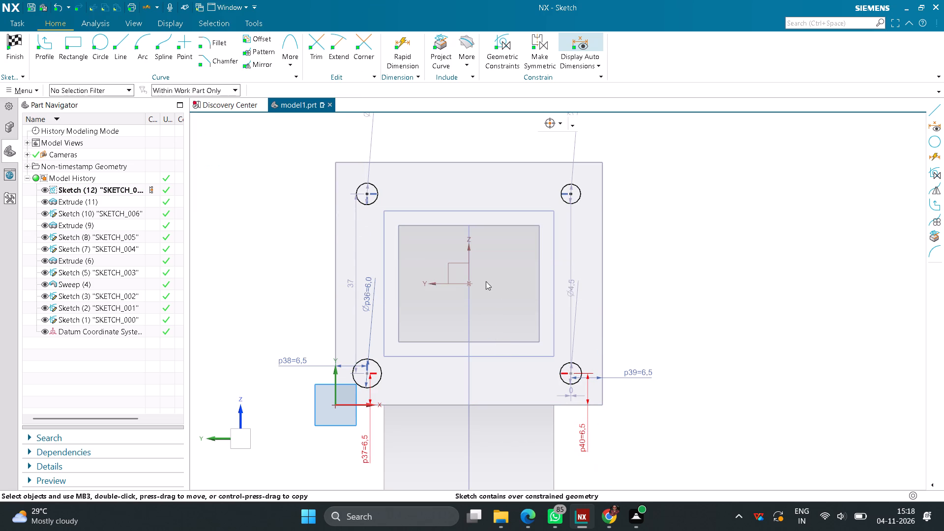
{"action": "key", "text": "Delete"}
{"action": "left_click", "coordinate": [585, 434]}
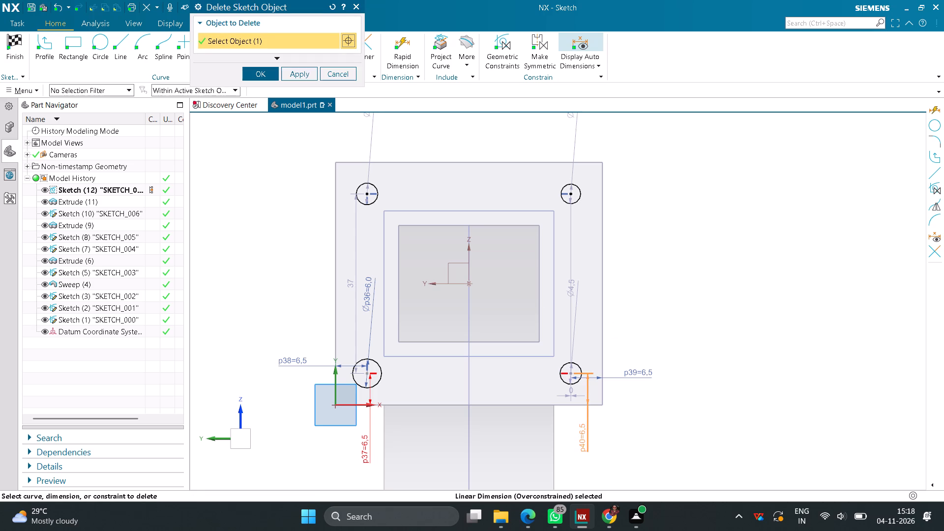
{"action": "left_click", "coordinate": [267, 75]}
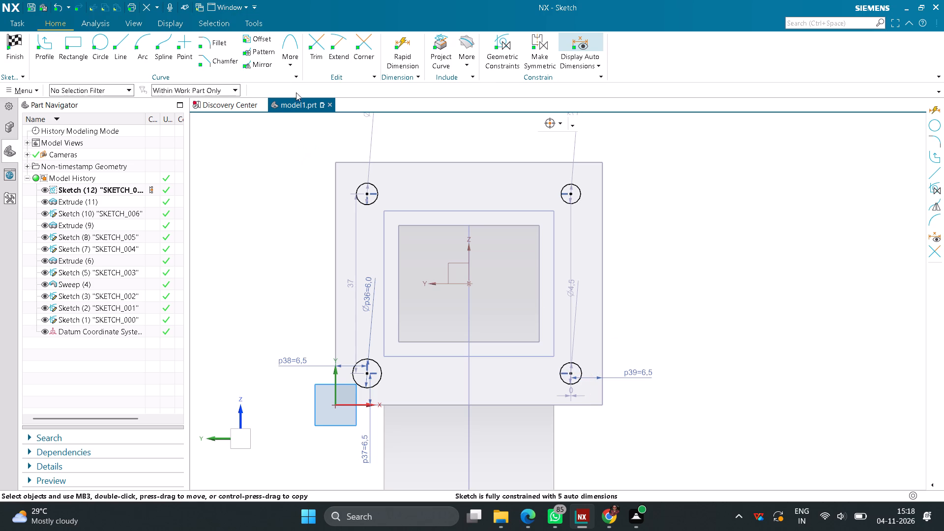
Dimension the upper-right circle's centre 6.5 mm from the flange's top edge.
{"action": "left_click", "coordinate": [396, 50]}
{"action": "left_click", "coordinate": [569, 193]}
{"action": "left_click", "coordinate": [562, 162]}
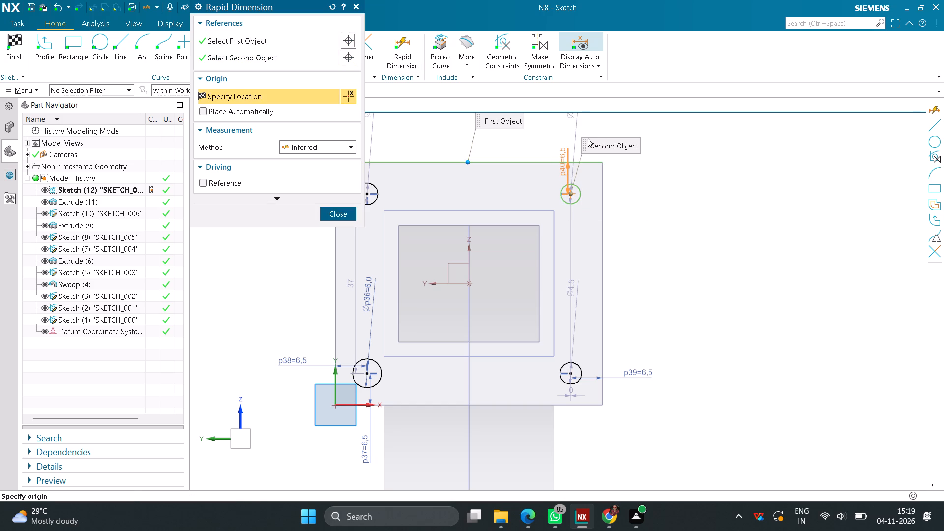
{"action": "left_click", "coordinate": [564, 136]}
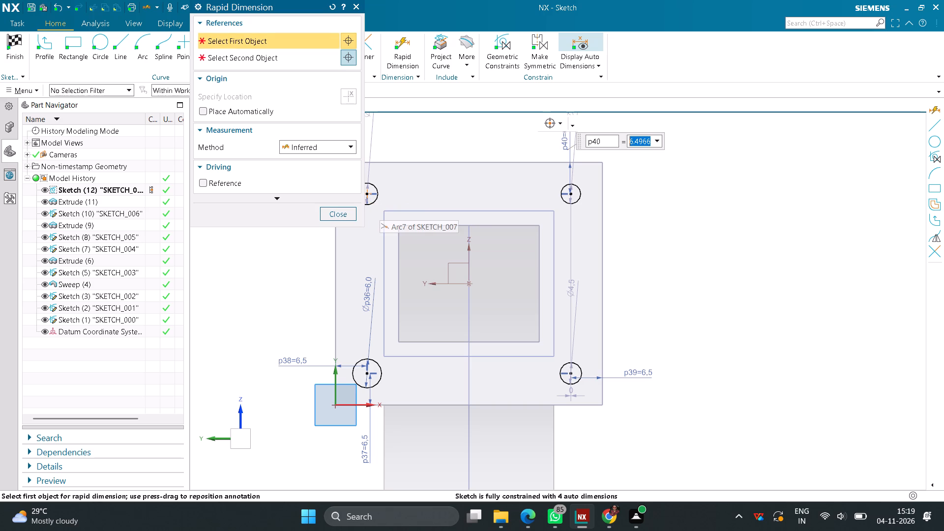
{"action": "type", "text": "6.5"}
{"action": "key", "text": "Return"}
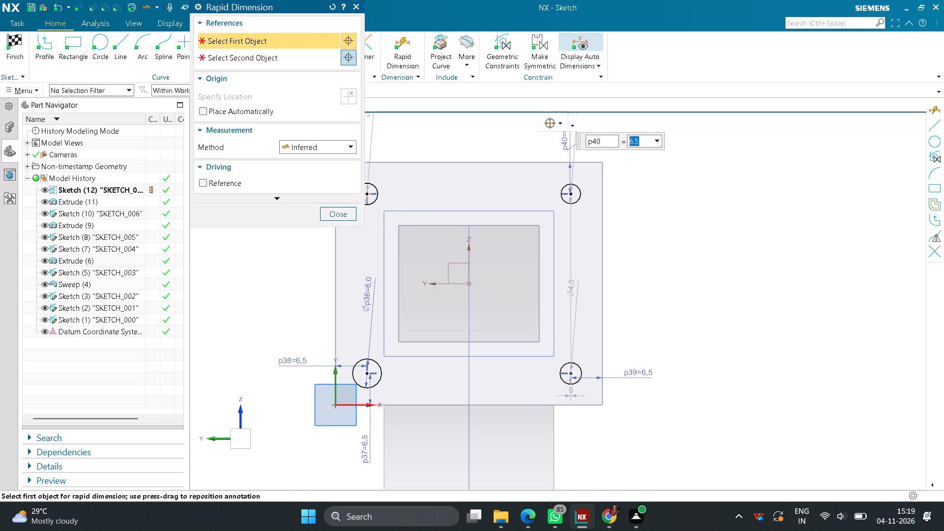
{"action": "left_click", "coordinate": [336, 215]}
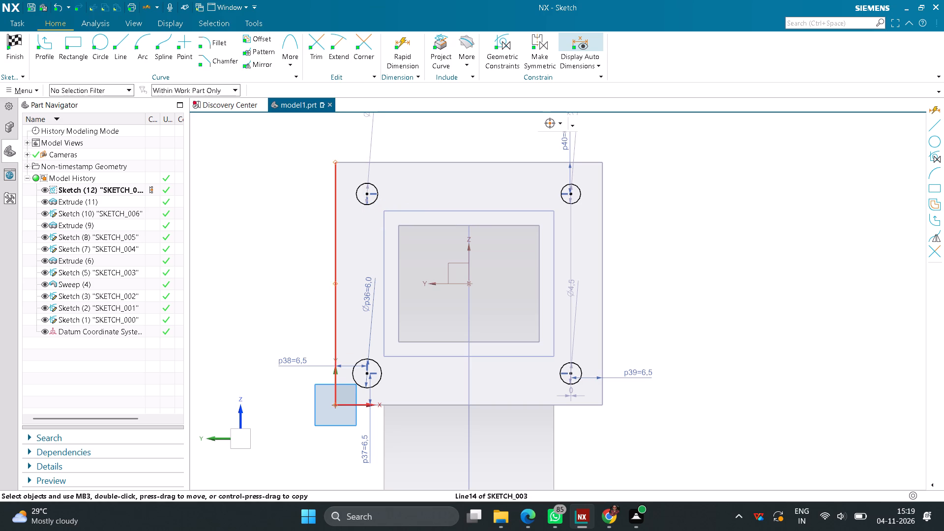
Apply an equal radius constraint making the two upper circles and the lower-right circle match the lower-left circle.
{"action": "left_click", "coordinate": [491, 69]}
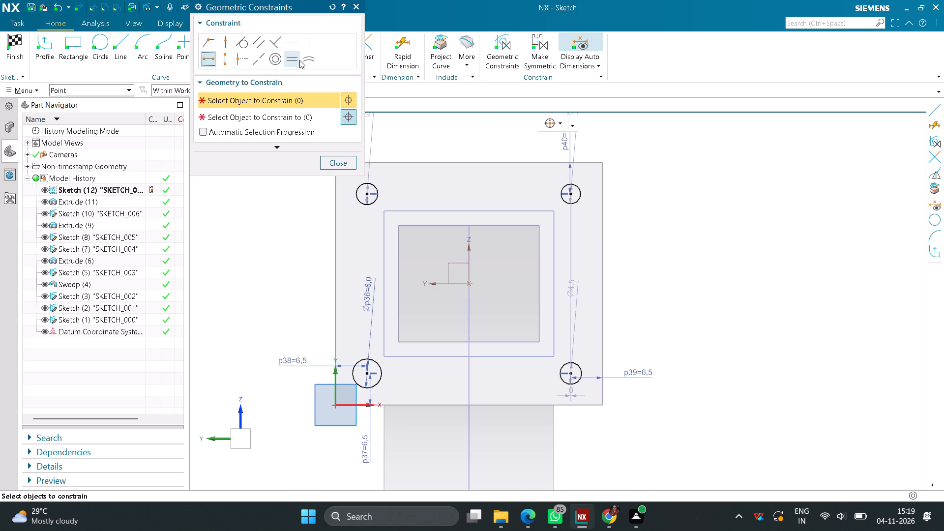
{"action": "left_click", "coordinate": [307, 59]}
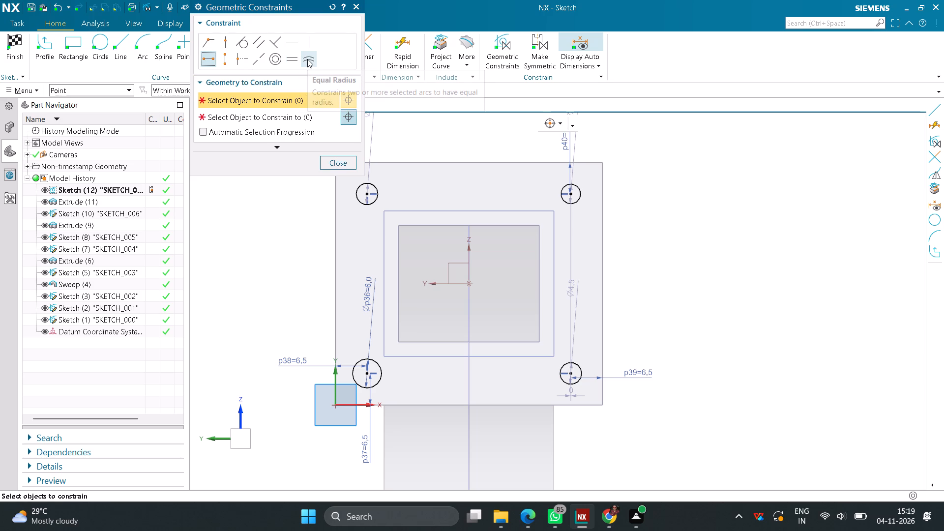
{"action": "left_click", "coordinate": [374, 207]}
{"action": "left_click", "coordinate": [568, 199]}
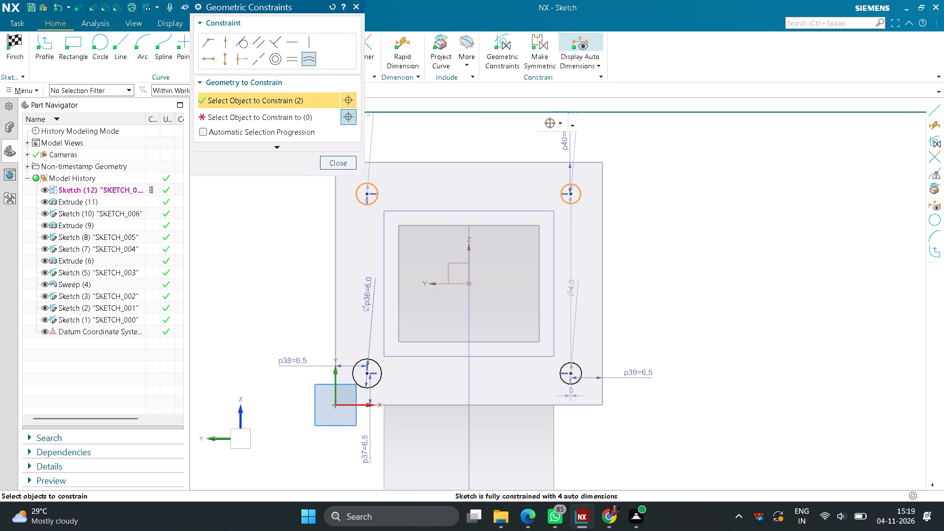
{"action": "left_click", "coordinate": [570, 361]}
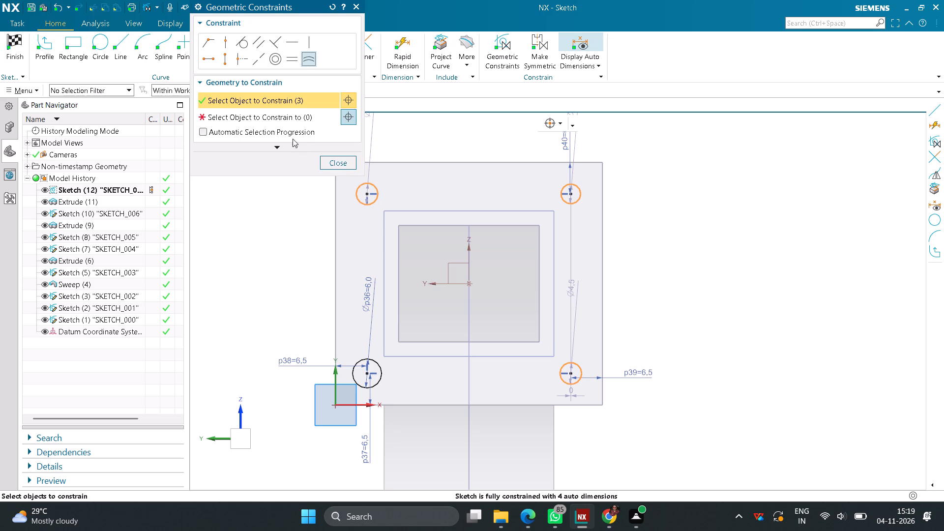
{"action": "left_click", "coordinate": [277, 124]}
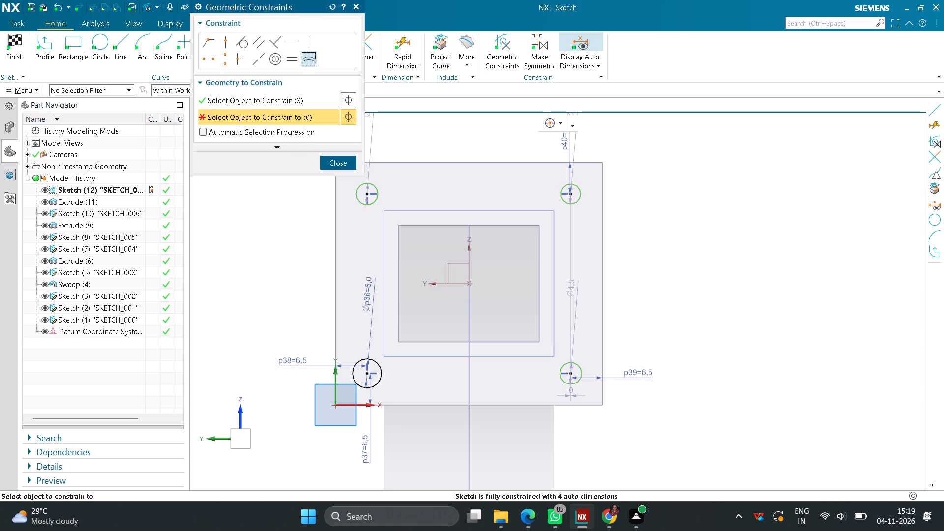
{"action": "left_click", "coordinate": [379, 368]}
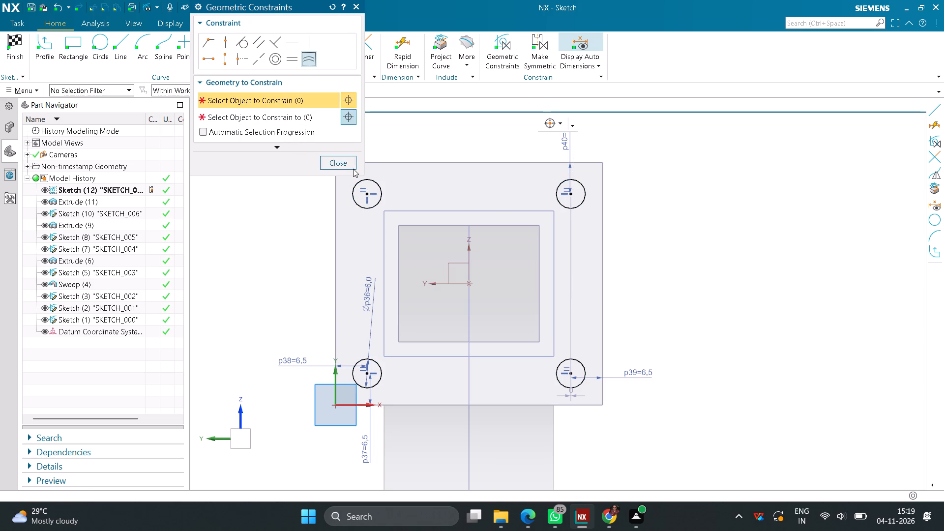
{"action": "left_click", "coordinate": [340, 164]}
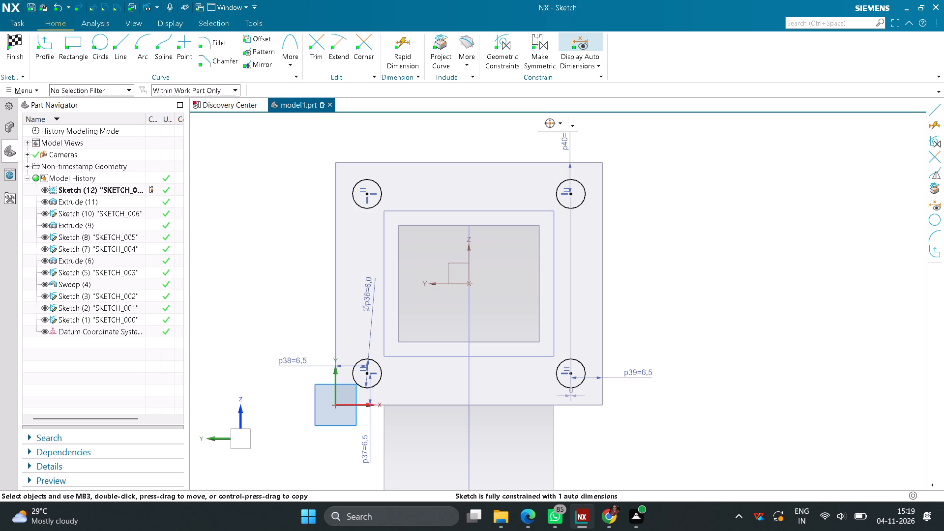
Apply a vertical alignment constraint between the centres of the upper-right and lower-right circles, and finish the sketch.
{"action": "left_click", "coordinate": [500, 59]}
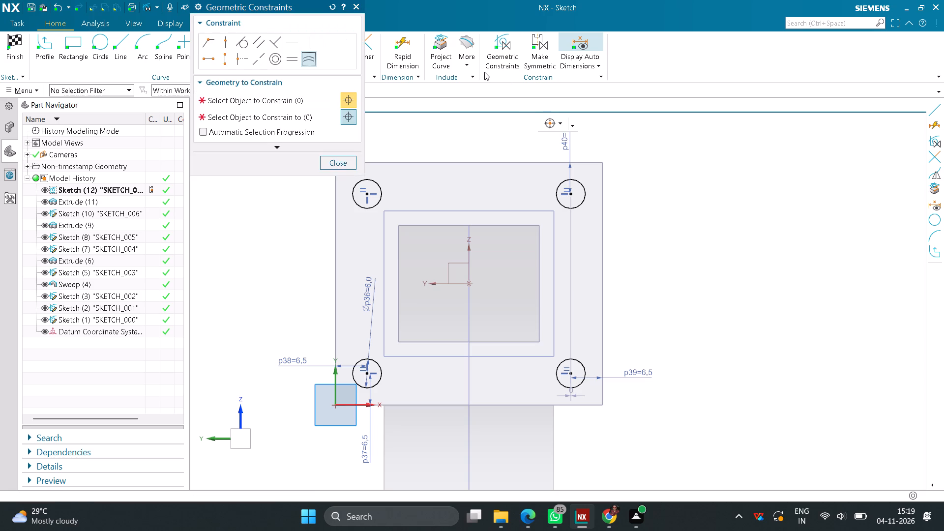
{"action": "left_click", "coordinate": [226, 62]}
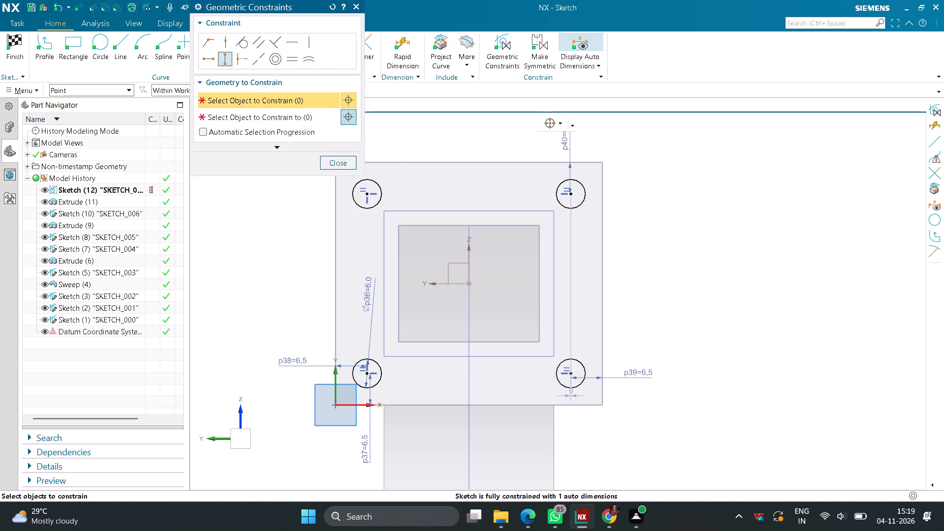
{"action": "left_click", "coordinate": [572, 194]}
{"action": "left_click", "coordinate": [280, 121]}
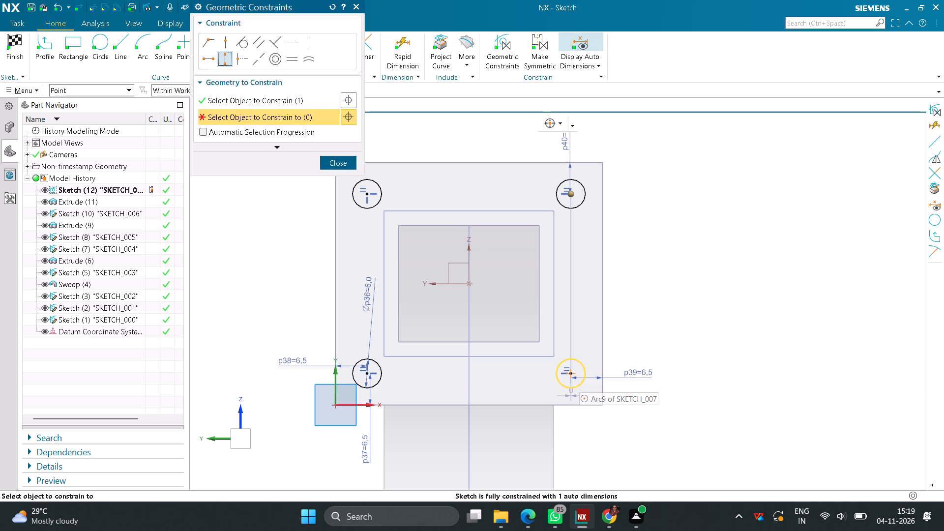
{"action": "left_click", "coordinate": [571, 372]}
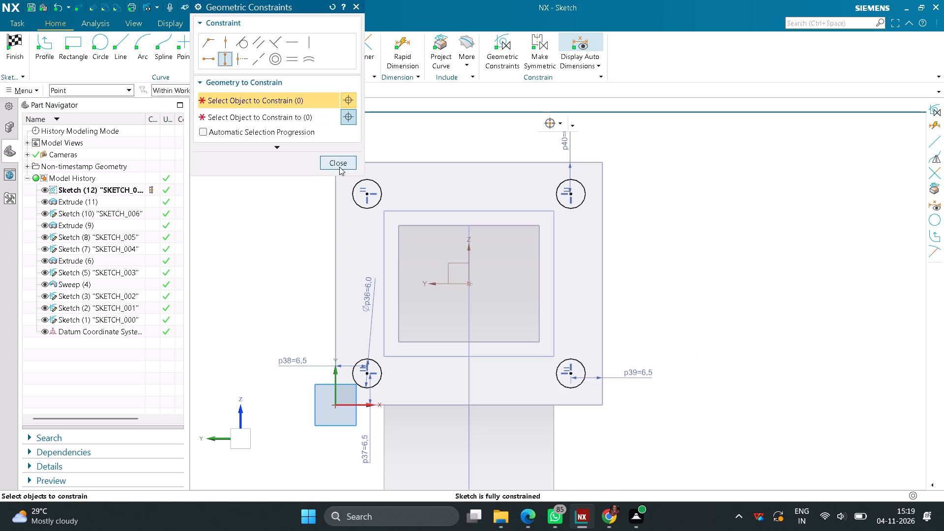
{"action": "left_click", "coordinate": [339, 167]}
{"action": "left_click", "coordinate": [8, 39]}
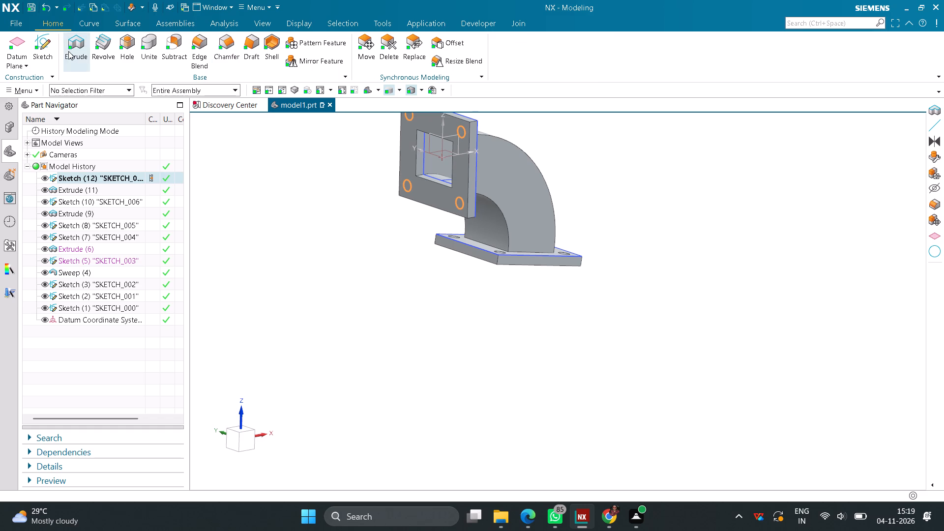
Extrude the four circles 5 mm in the reversed direction, subtracting them from the upright flange body.
{"action": "left_click", "coordinate": [68, 51]}
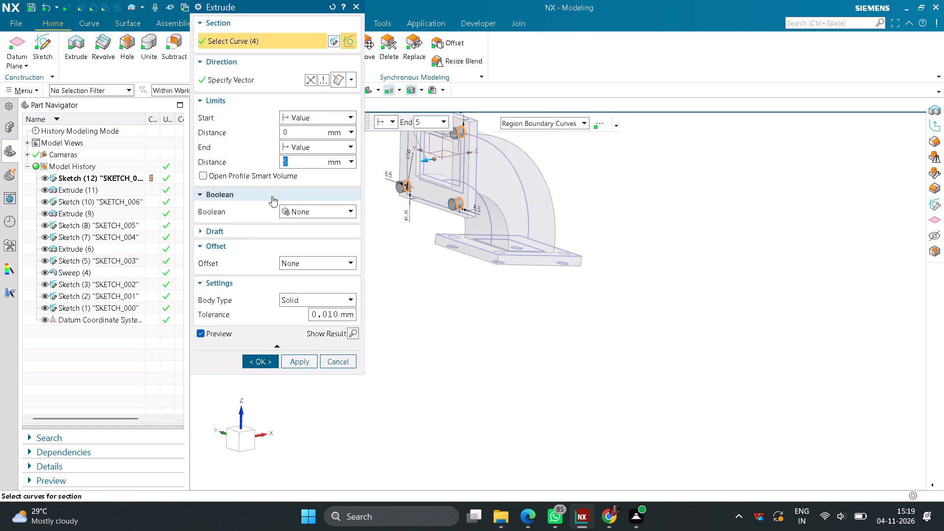
{"action": "left_click", "coordinate": [310, 81]}
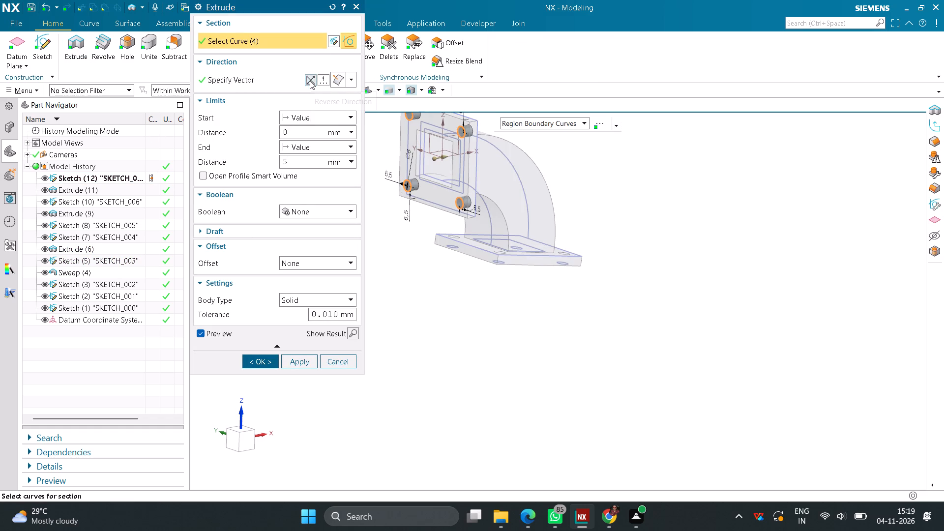
{"action": "left_click", "coordinate": [347, 217]}
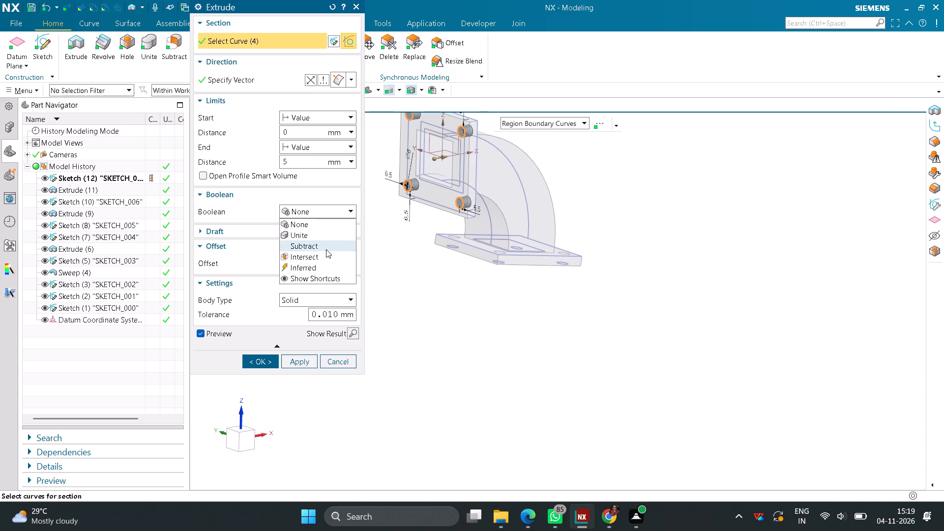
{"action": "left_click", "coordinate": [326, 249]}
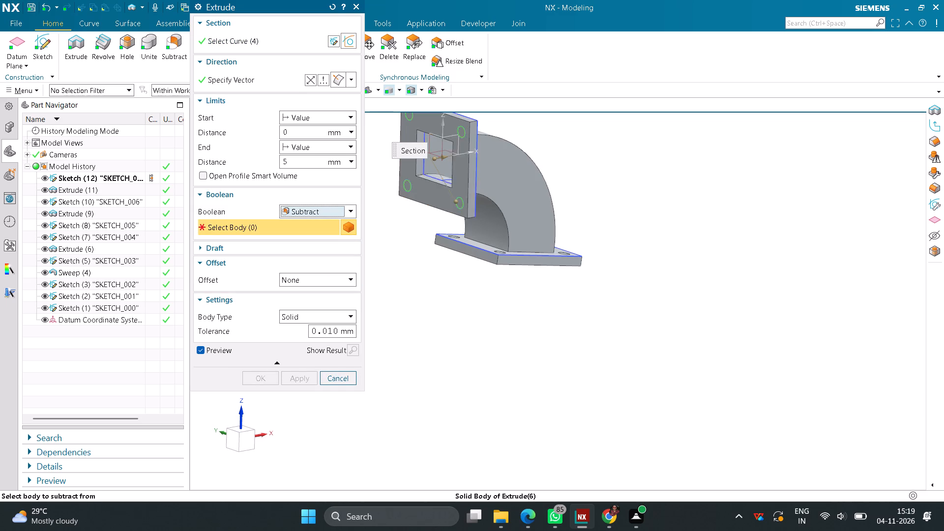
{"action": "left_click", "coordinate": [456, 177]}
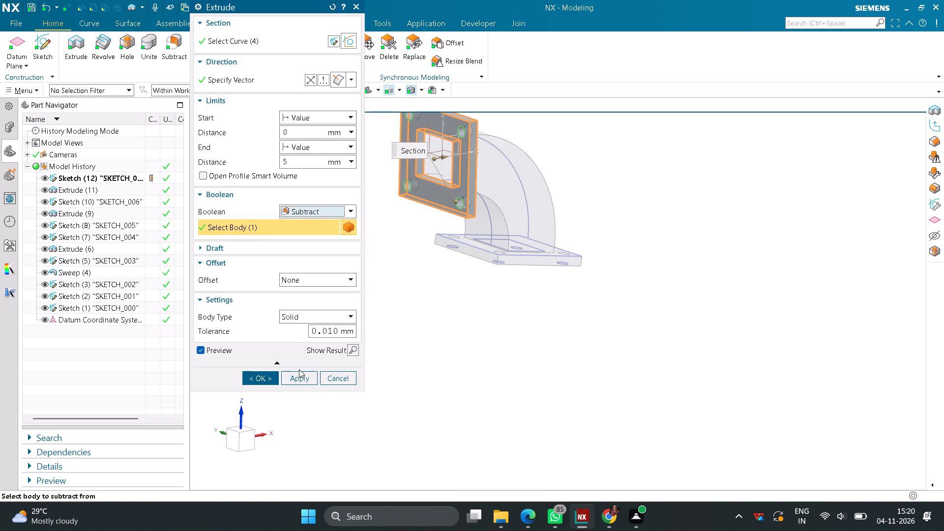
{"action": "left_click", "coordinate": [276, 377]}
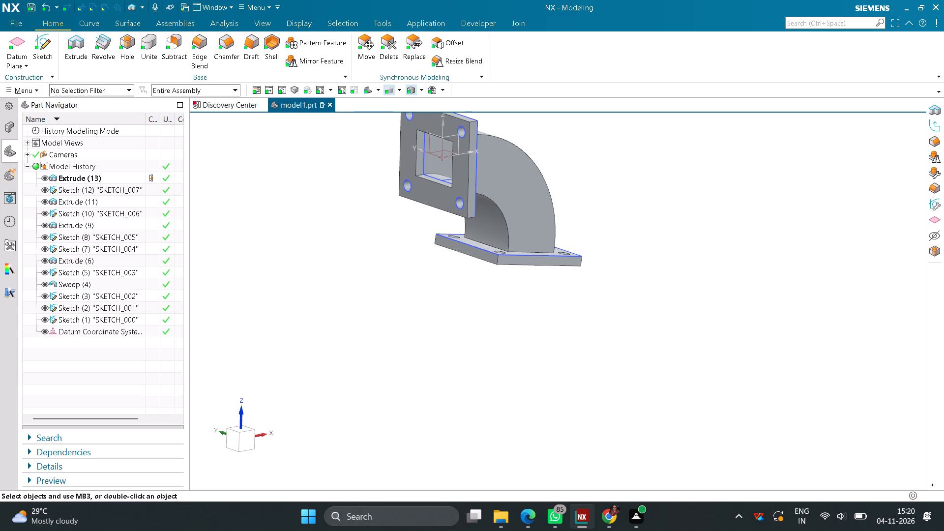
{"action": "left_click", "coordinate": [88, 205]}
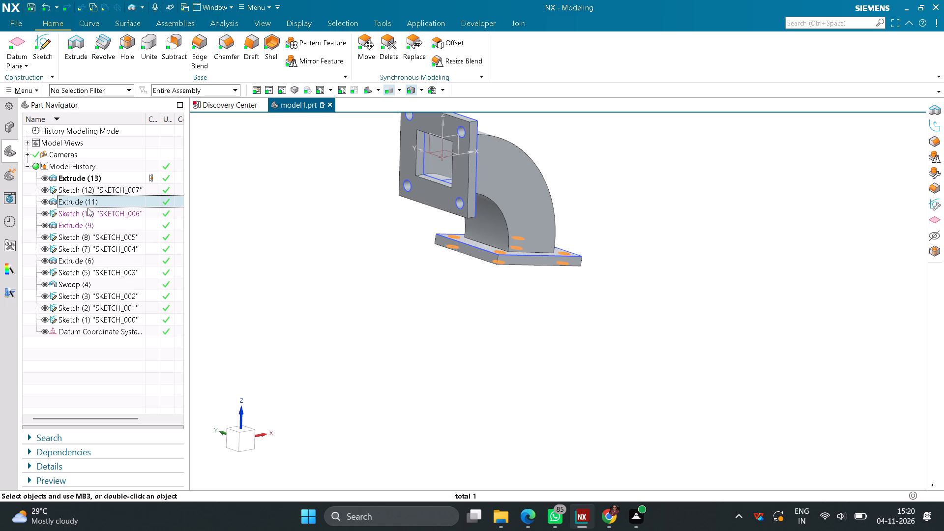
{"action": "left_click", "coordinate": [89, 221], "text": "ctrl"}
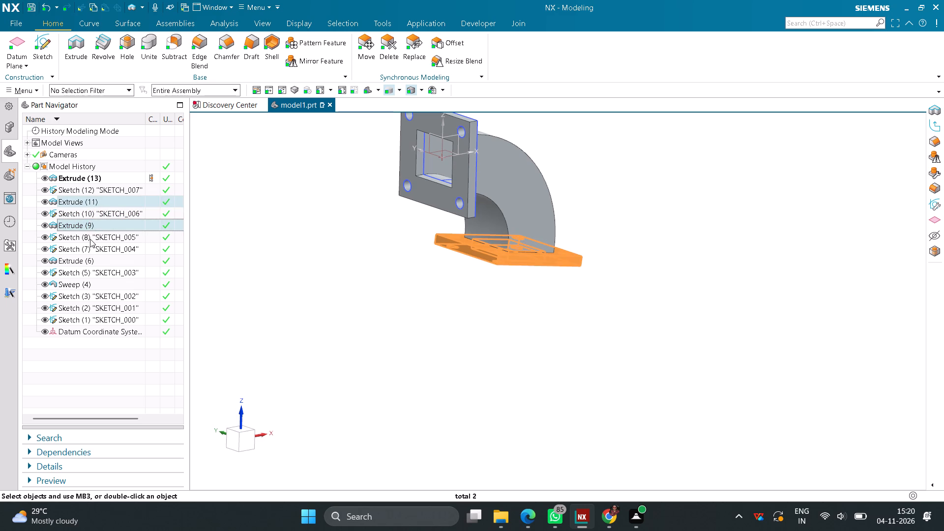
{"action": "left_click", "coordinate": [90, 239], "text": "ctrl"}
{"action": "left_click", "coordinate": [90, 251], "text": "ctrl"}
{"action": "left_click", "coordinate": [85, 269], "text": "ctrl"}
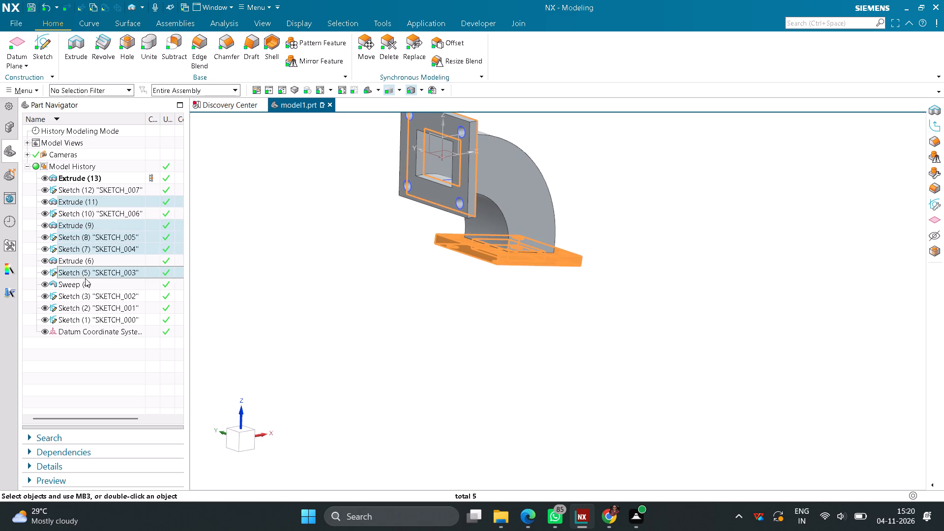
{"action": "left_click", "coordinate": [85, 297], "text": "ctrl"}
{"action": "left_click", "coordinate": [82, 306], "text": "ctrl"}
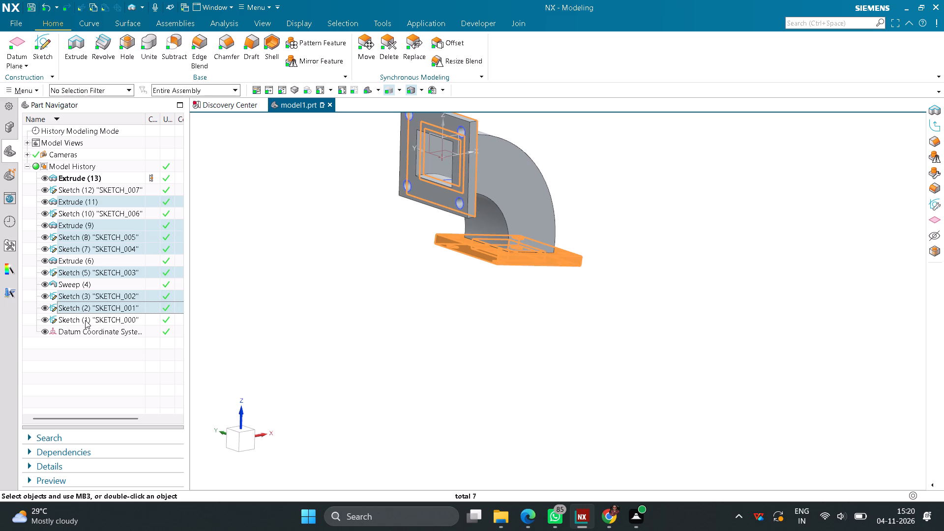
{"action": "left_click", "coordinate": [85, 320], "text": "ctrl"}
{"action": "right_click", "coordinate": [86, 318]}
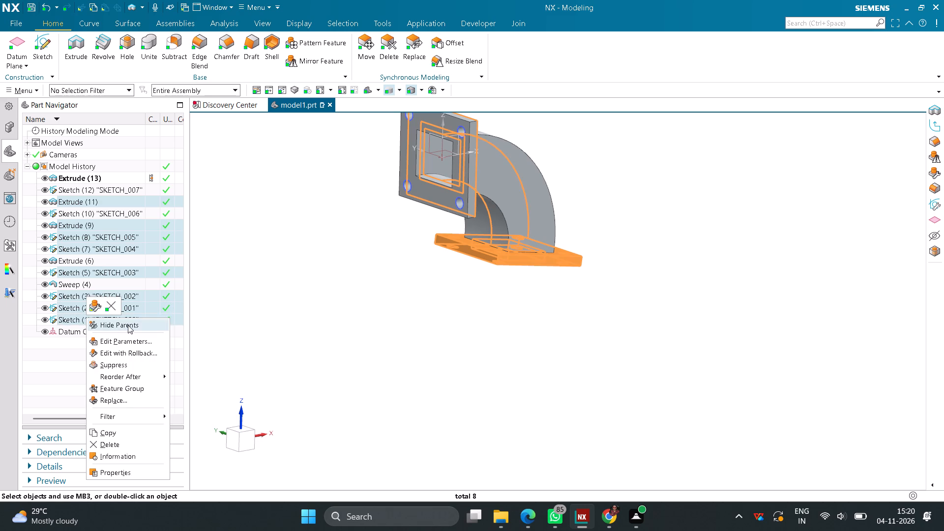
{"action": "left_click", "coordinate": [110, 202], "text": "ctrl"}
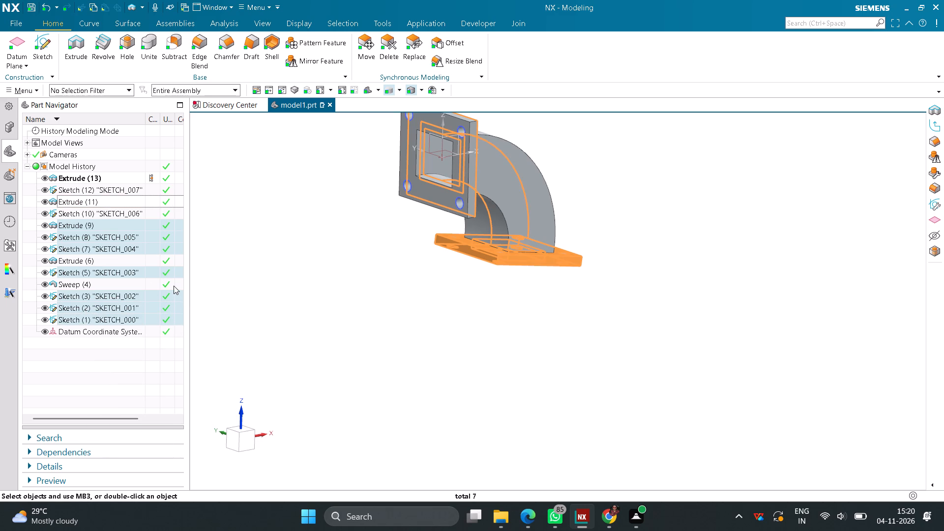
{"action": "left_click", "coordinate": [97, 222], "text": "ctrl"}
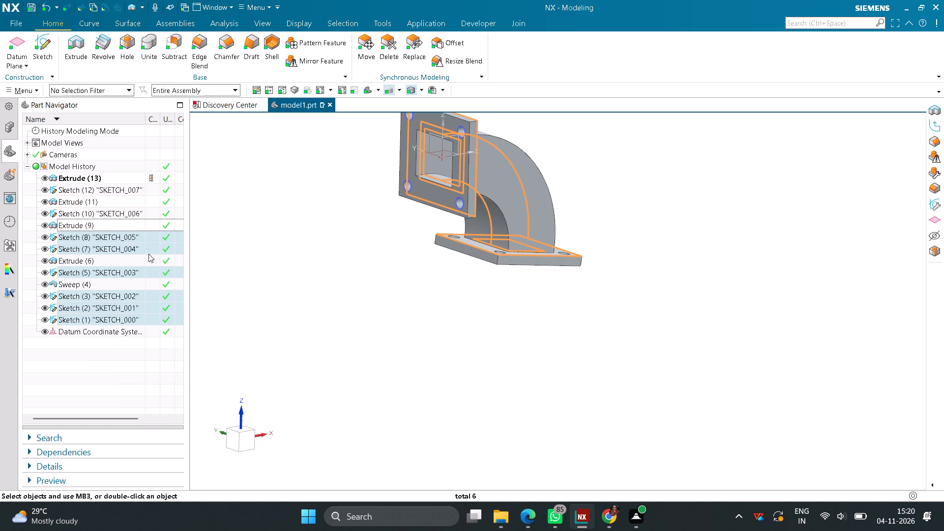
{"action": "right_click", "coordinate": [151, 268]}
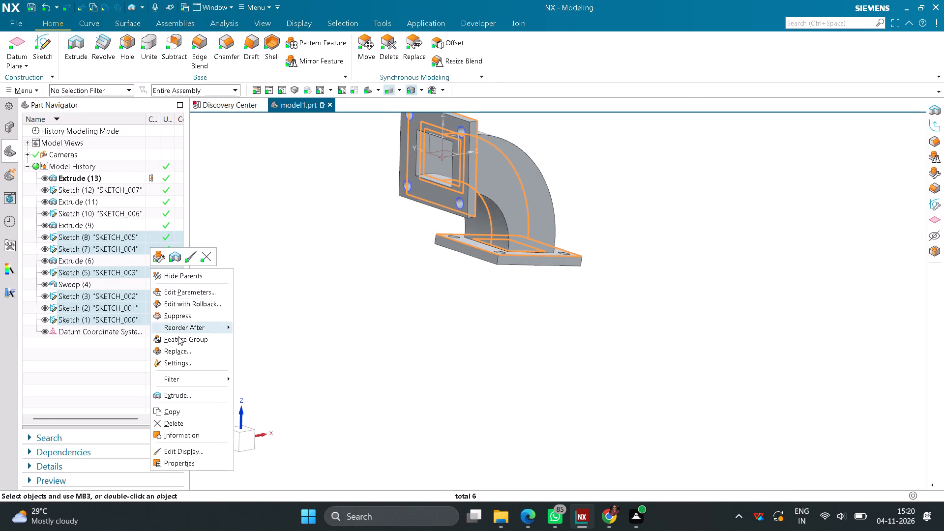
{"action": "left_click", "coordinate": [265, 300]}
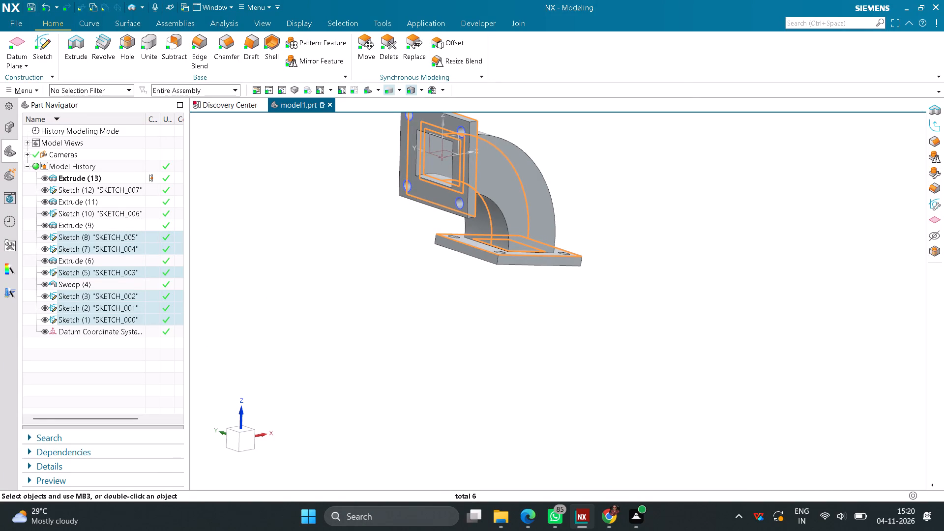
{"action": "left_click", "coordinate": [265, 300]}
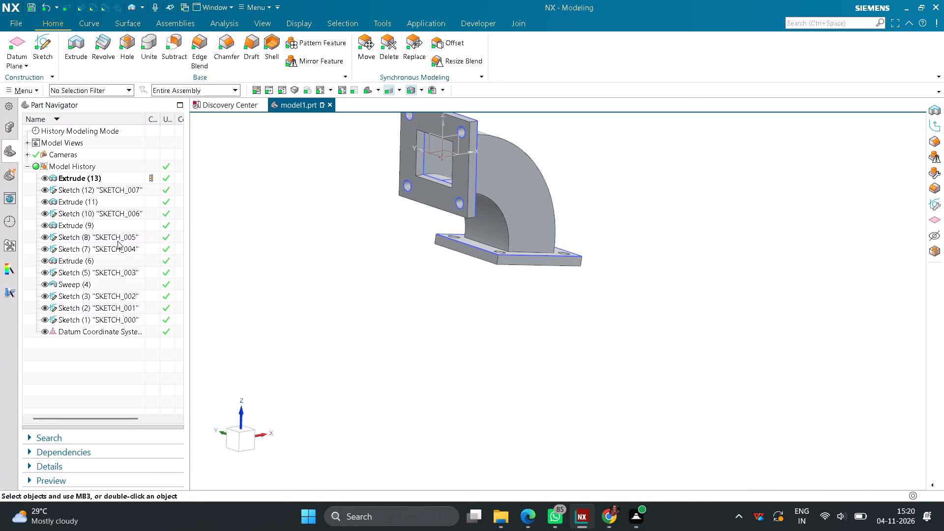
Hide SKETCH_005, SKETCH_003, SKETCH_002, SKETCH_001, SKETCH_000 and SKETCH_007 individually in the model history.
{"action": "left_click", "coordinate": [115, 238]}
{"action": "right_click", "coordinate": [115, 238]}
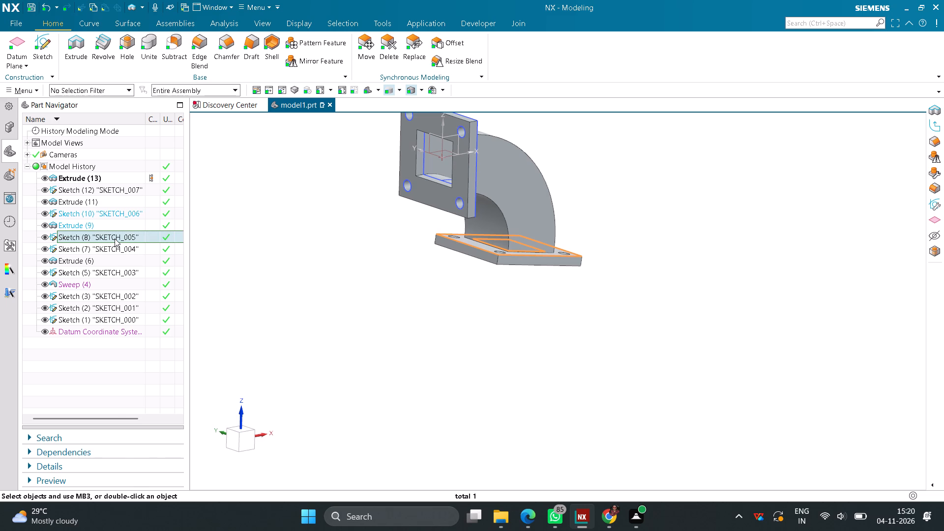
{"action": "left_click", "coordinate": [45, 239]}
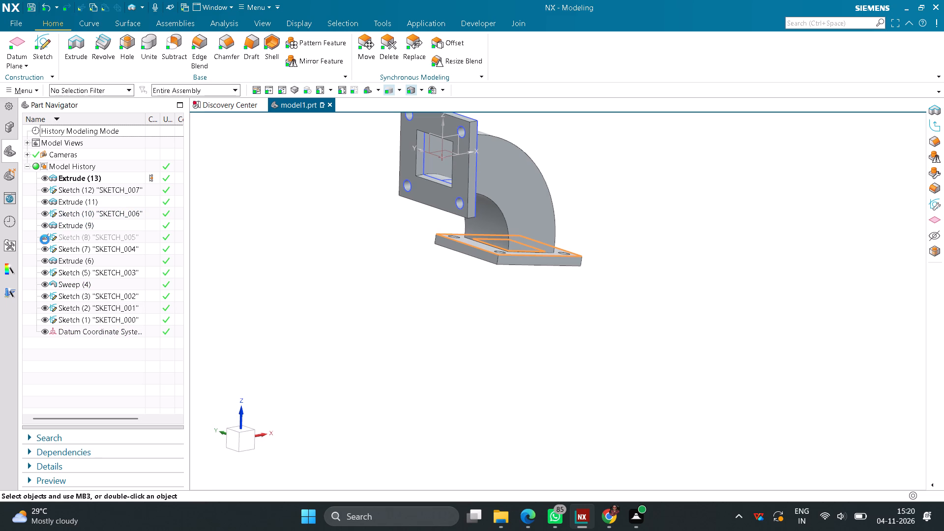
{"action": "left_click", "coordinate": [45, 248]}
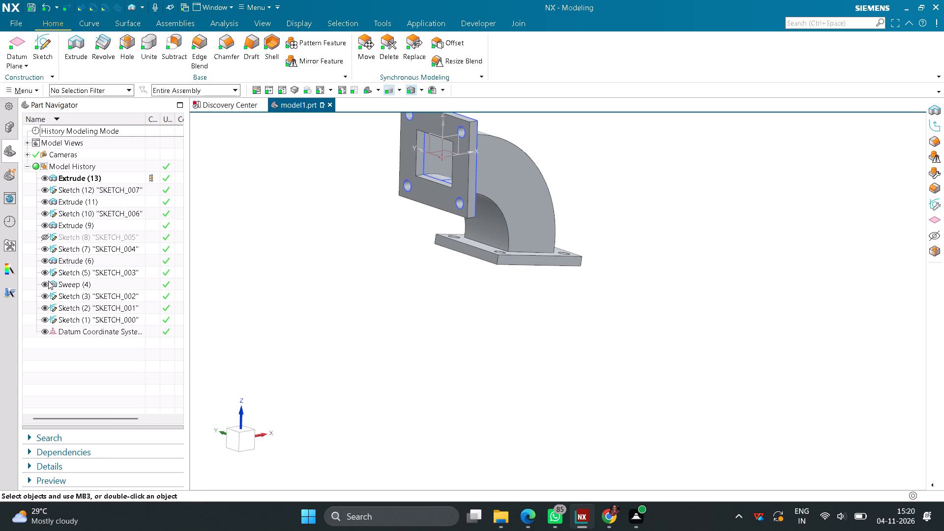
{"action": "left_click", "coordinate": [45, 272]}
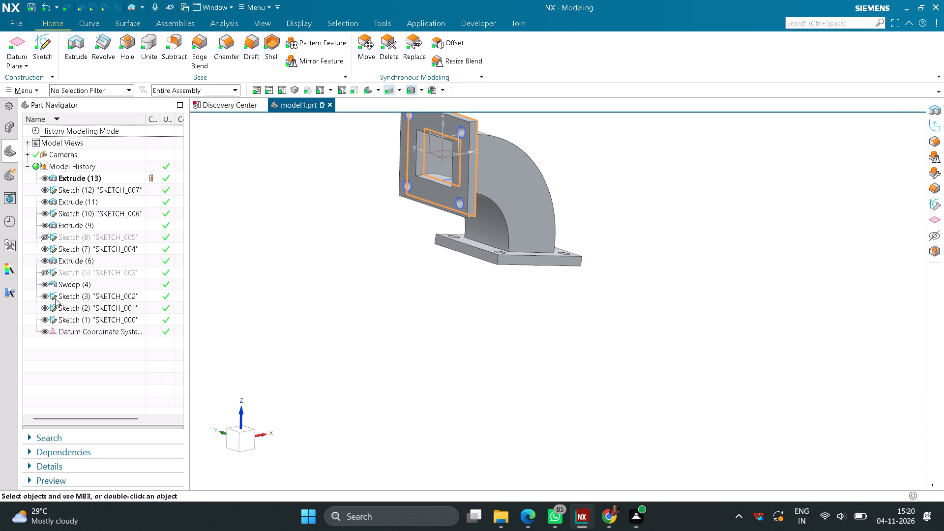
{"action": "left_click", "coordinate": [47, 295]}
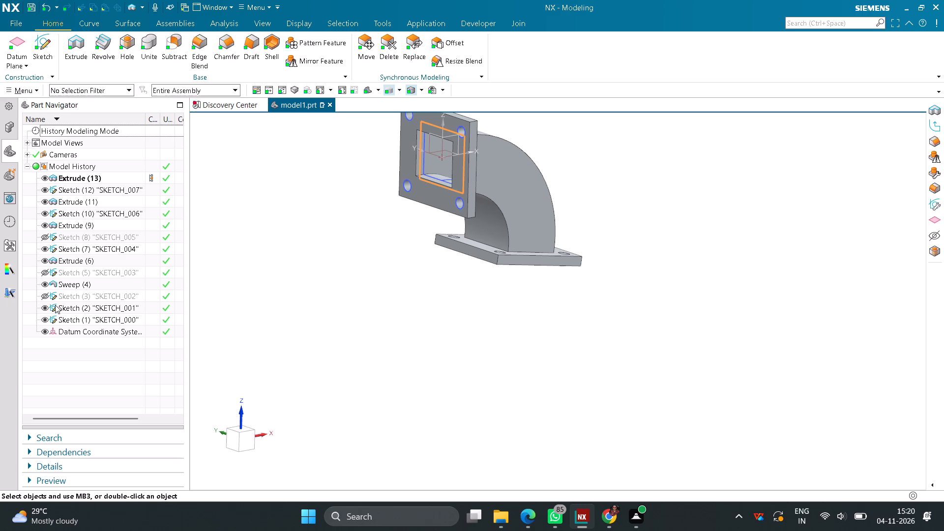
{"action": "left_click", "coordinate": [45, 309]}
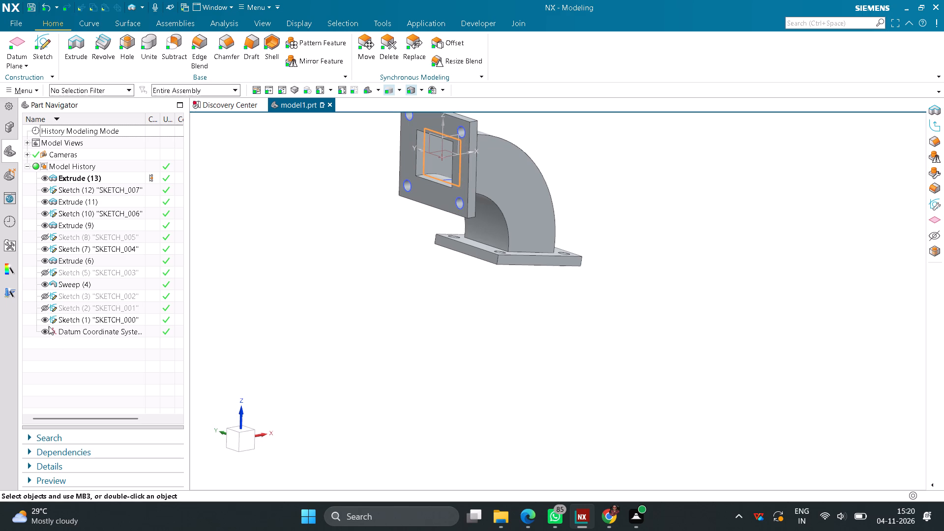
{"action": "left_click", "coordinate": [44, 317]}
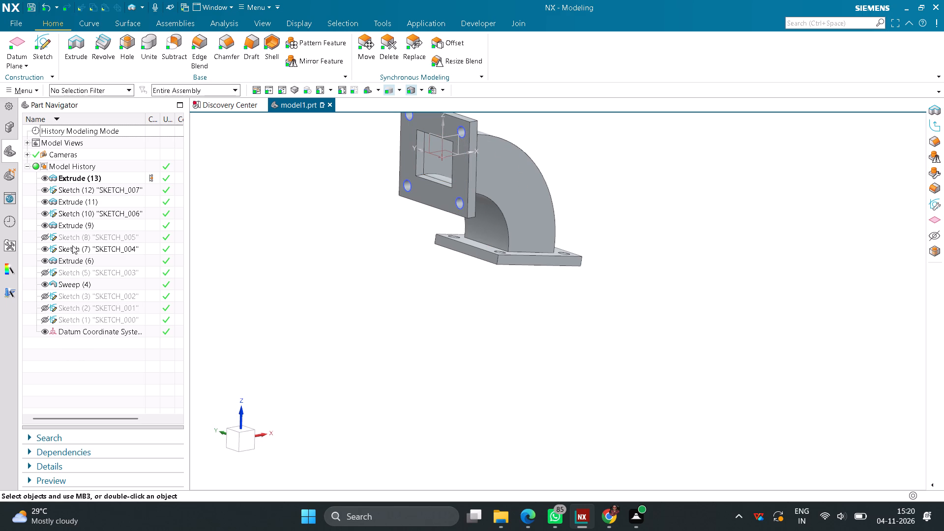
{"action": "left_click", "coordinate": [44, 191]}
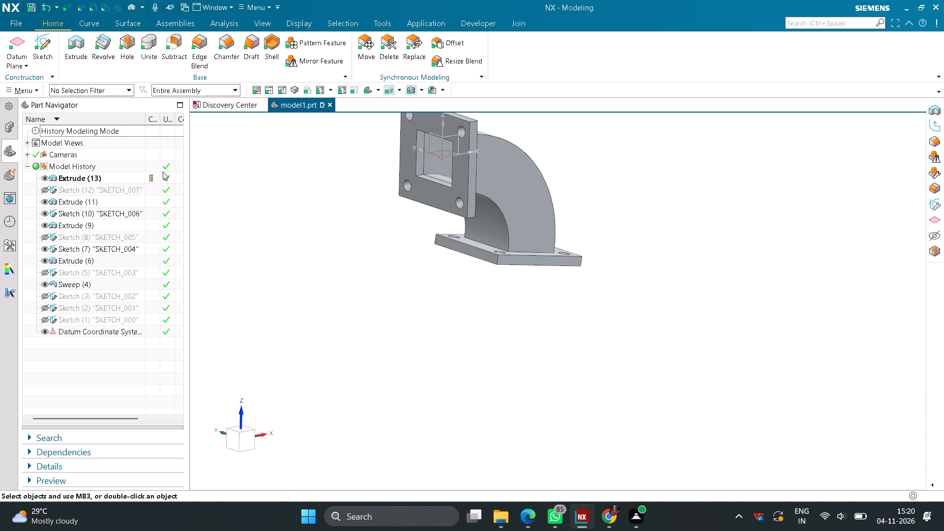
Edit the object display of both end flange bodies, changing their colour to a medium teal green.
{"action": "left_click", "coordinate": [295, 24]}
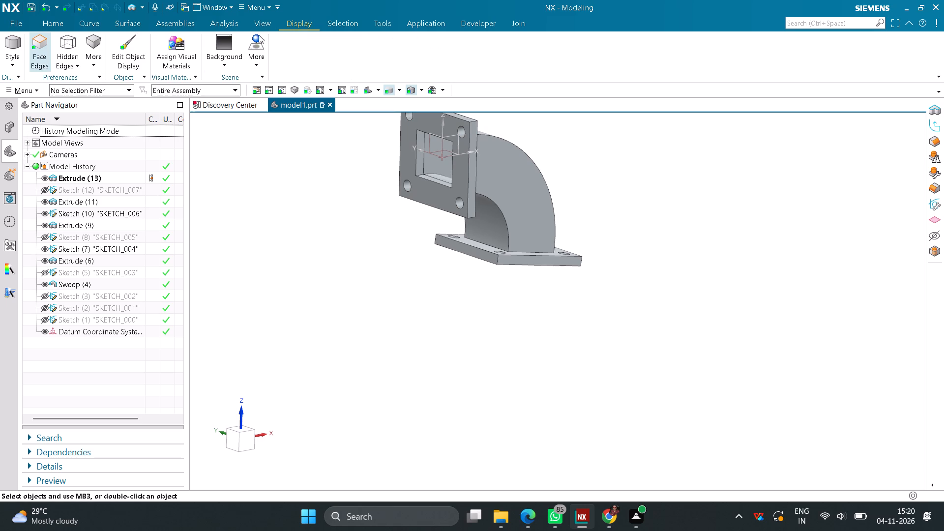
{"action": "left_click", "coordinate": [124, 53]}
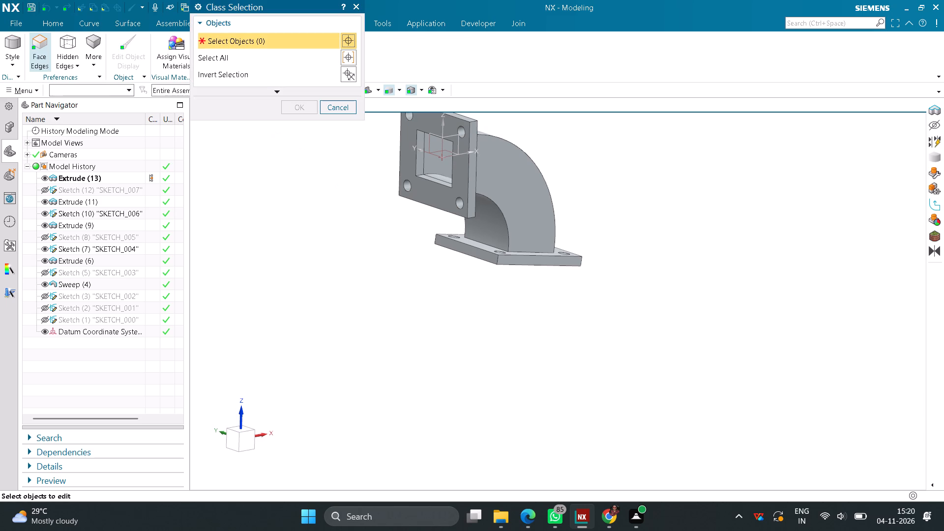
{"action": "middle_click_drag", "start_coordinate": [402, 277], "coordinate": [408, 286]}
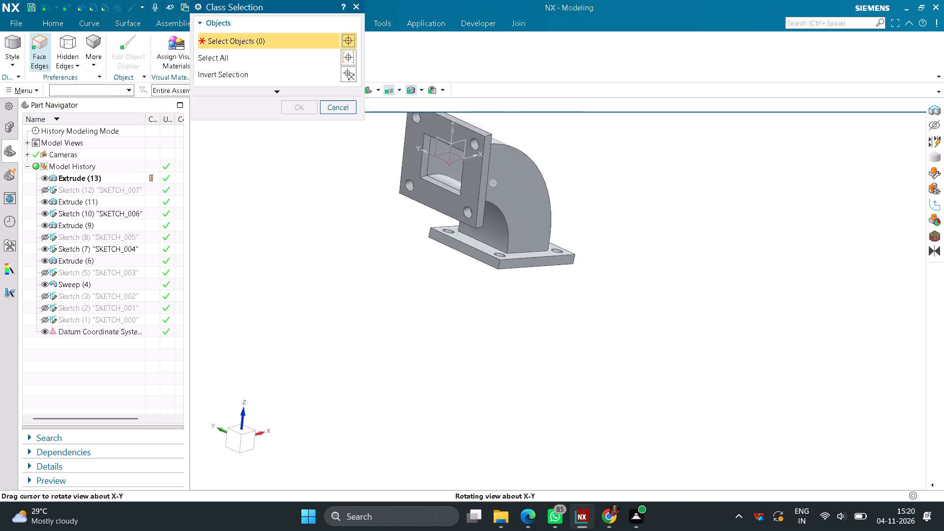
{"action": "middle_click_drag", "start_coordinate": [408, 286], "coordinate": [409, 283]}
{"action": "left_click", "coordinate": [433, 193]}
{"action": "middle_click_drag", "start_coordinate": [486, 304], "coordinate": [479, 299]}
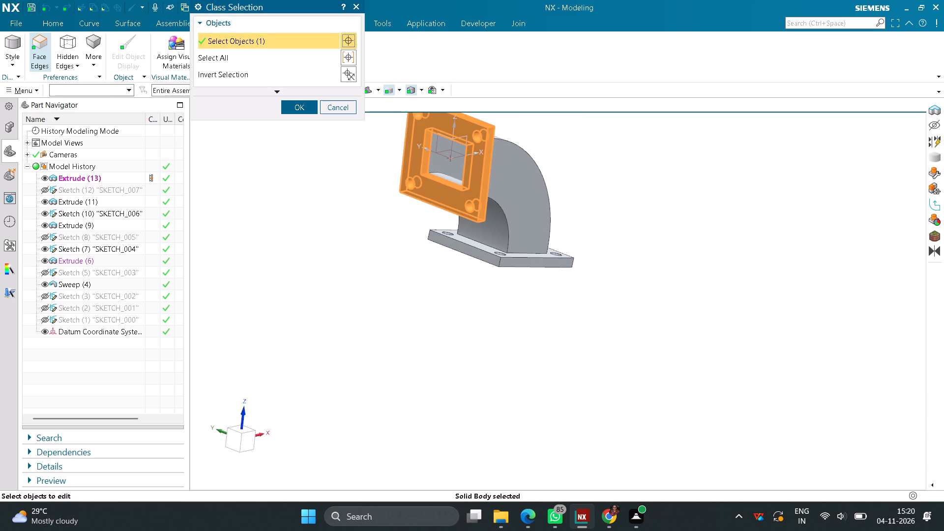
{"action": "middle_click_drag", "start_coordinate": [479, 299], "coordinate": [457, 271]}
{"action": "left_click", "coordinate": [467, 241]}
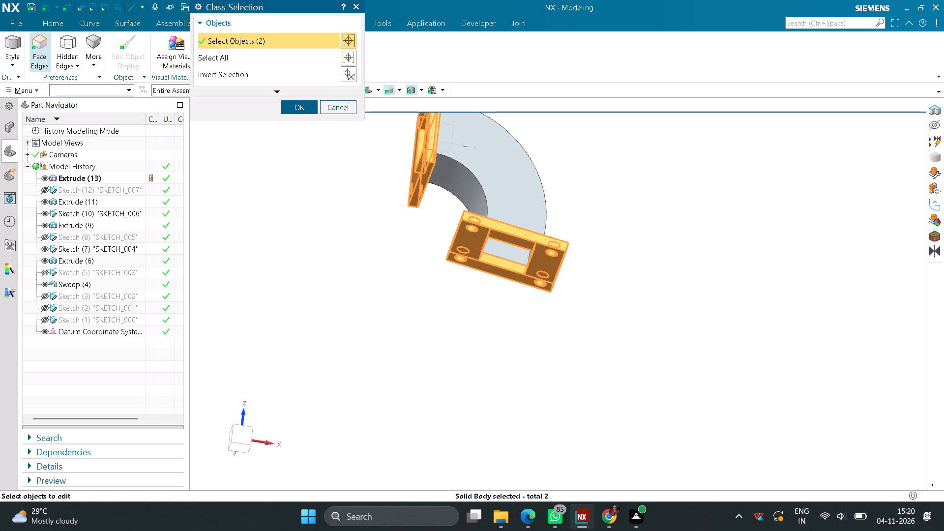
{"action": "left_click", "coordinate": [308, 110]}
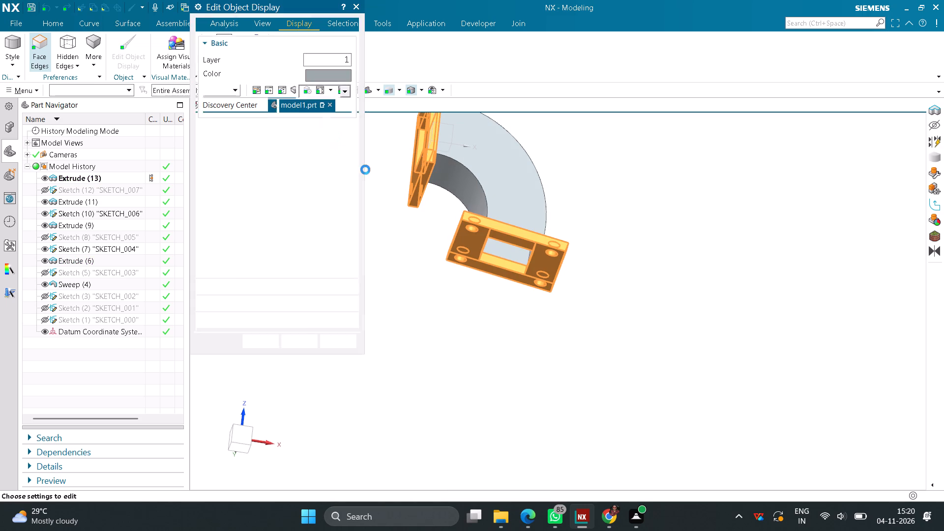
{"action": "left_click", "coordinate": [338, 76]}
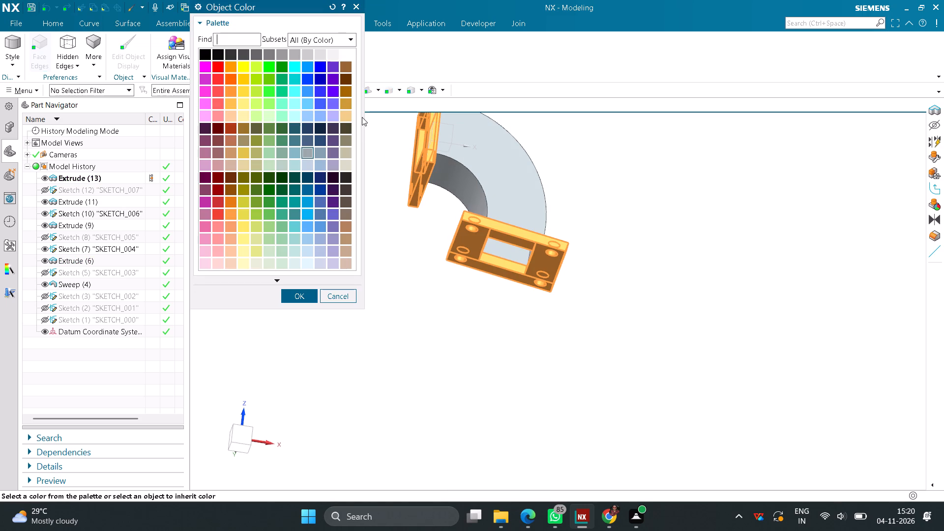
{"action": "left_click", "coordinate": [321, 80]}
{"action": "left_click", "coordinate": [285, 215]}
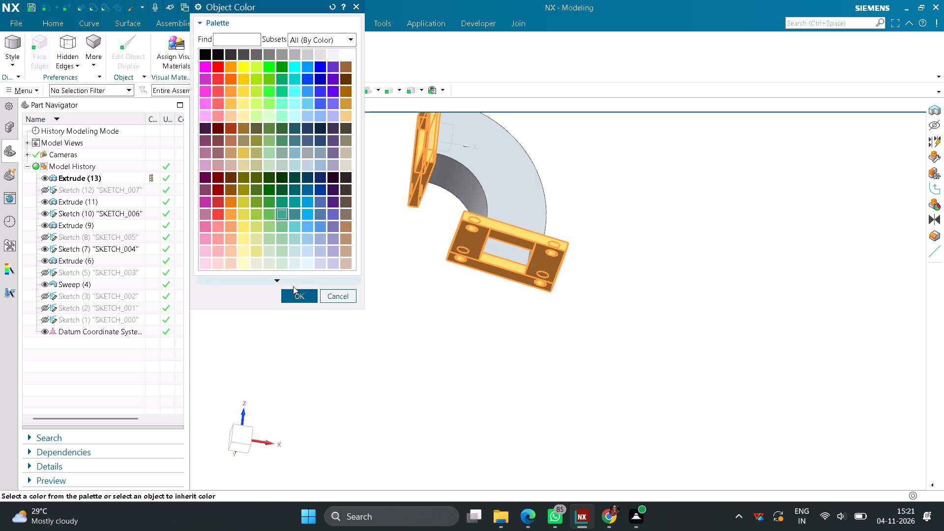
{"action": "left_click", "coordinate": [295, 297]}
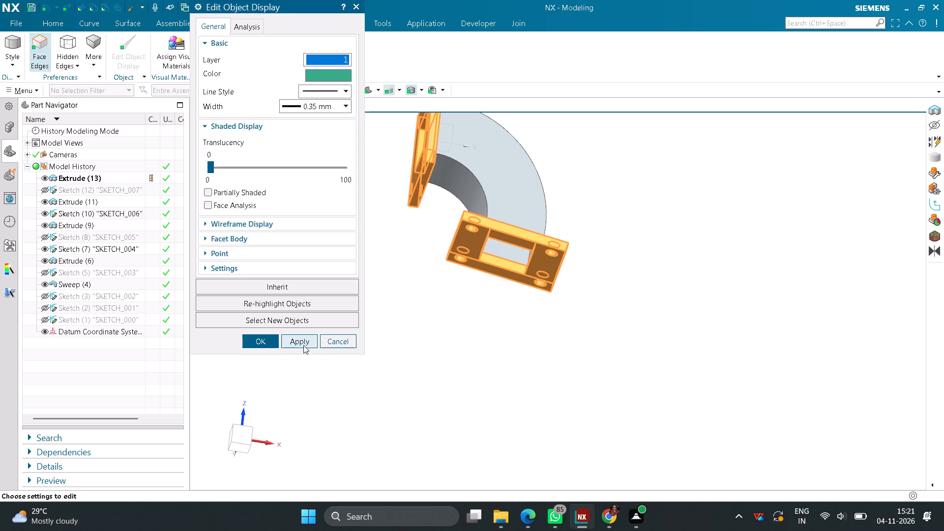
{"action": "left_click", "coordinate": [303, 342]}
{"action": "left_click", "coordinate": [253, 343]}
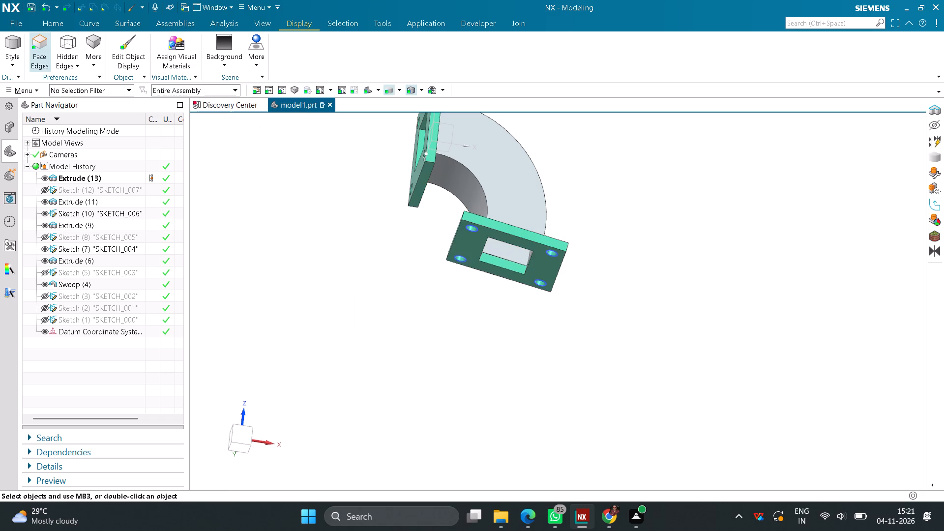
Edit the object display of the curved sweep body, changing its colour to dark green.
{"action": "left_click", "coordinate": [138, 56]}
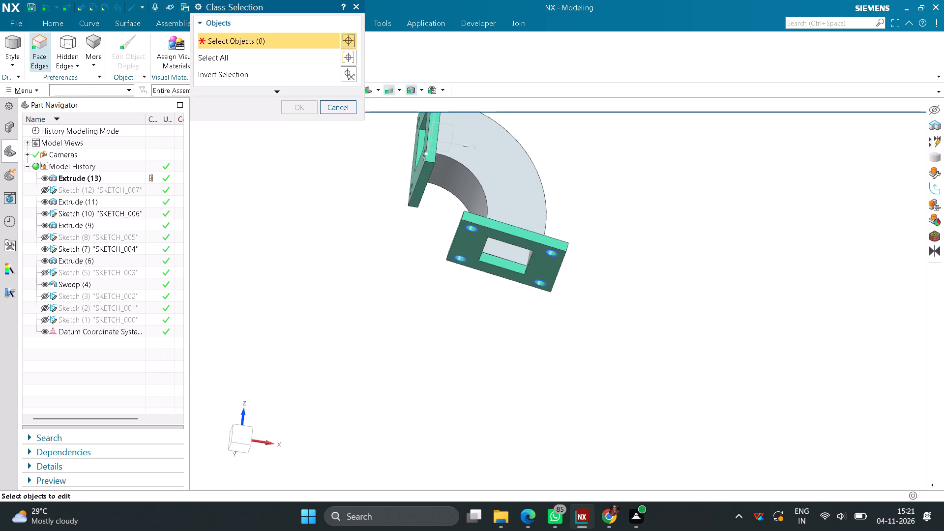
{"action": "left_click", "coordinate": [472, 163]}
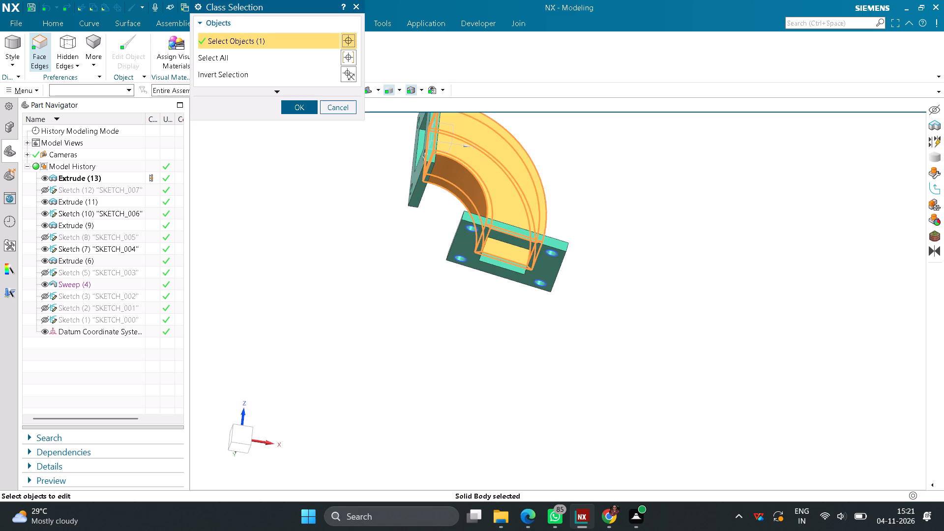
{"action": "left_click", "coordinate": [309, 108]}
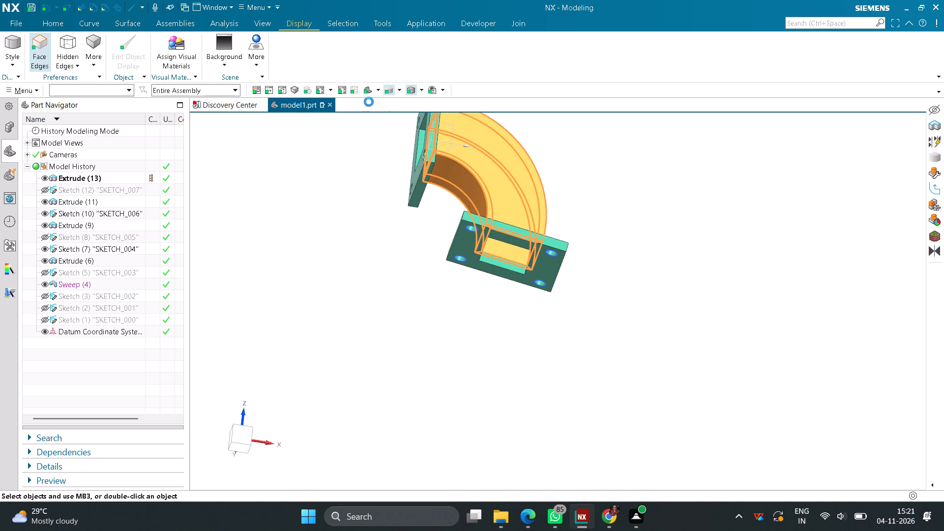
{"action": "left_click", "coordinate": [345, 70]}
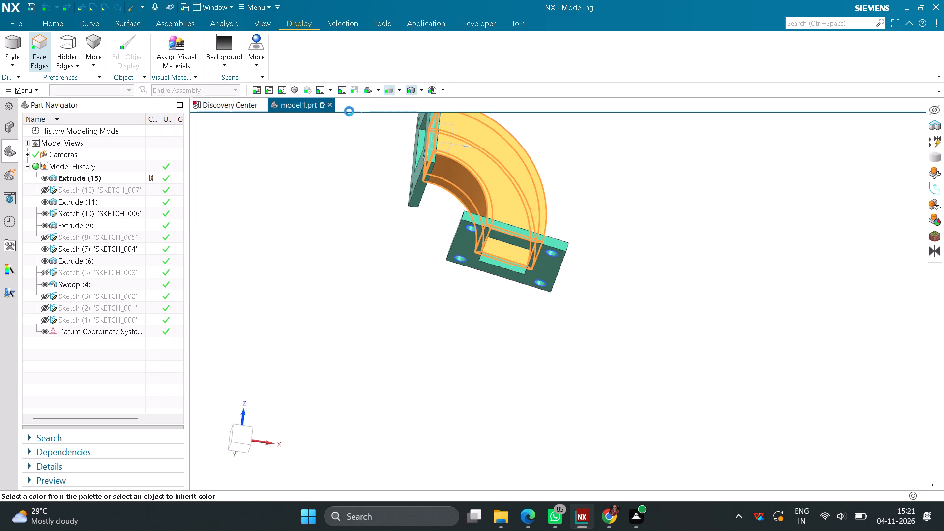
{"action": "left_click", "coordinate": [271, 189]}
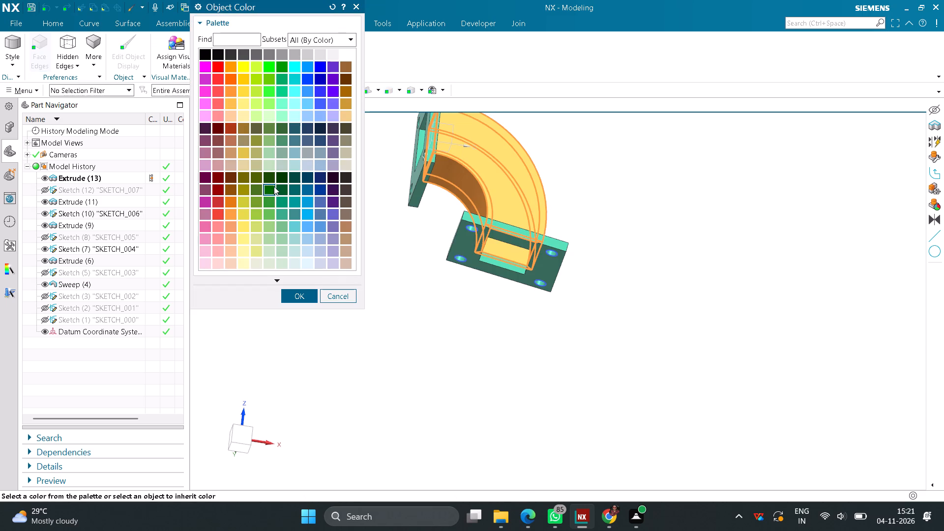
{"action": "left_click", "coordinate": [311, 295]}
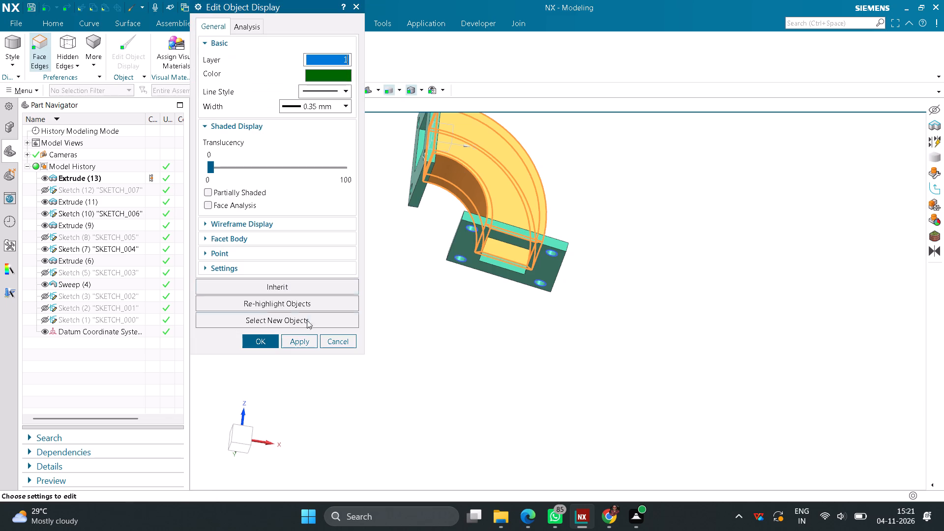
{"action": "left_click", "coordinate": [295, 340]}
{"action": "left_click", "coordinate": [270, 338]}
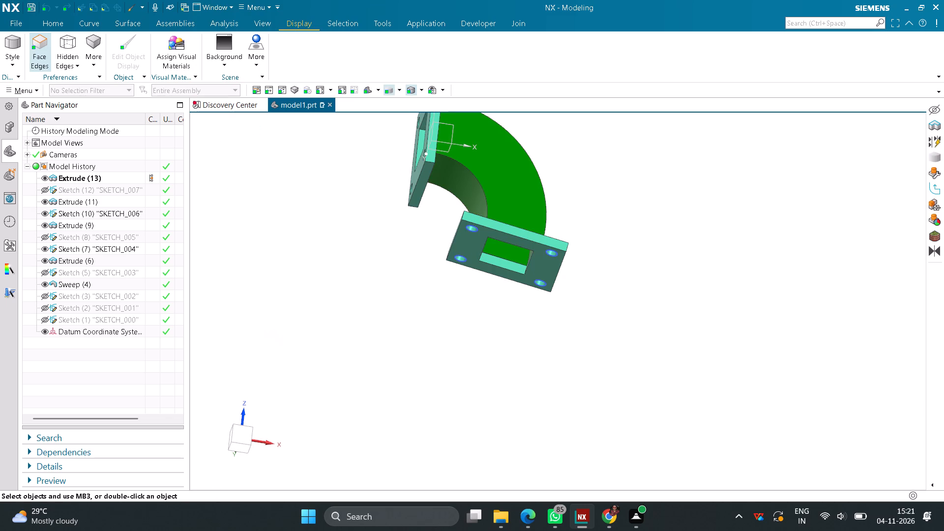
Save the part as model1.prt in the internship folder.
{"action": "middle_click_drag", "start_coordinate": [320, 239], "coordinate": [376, 276]}
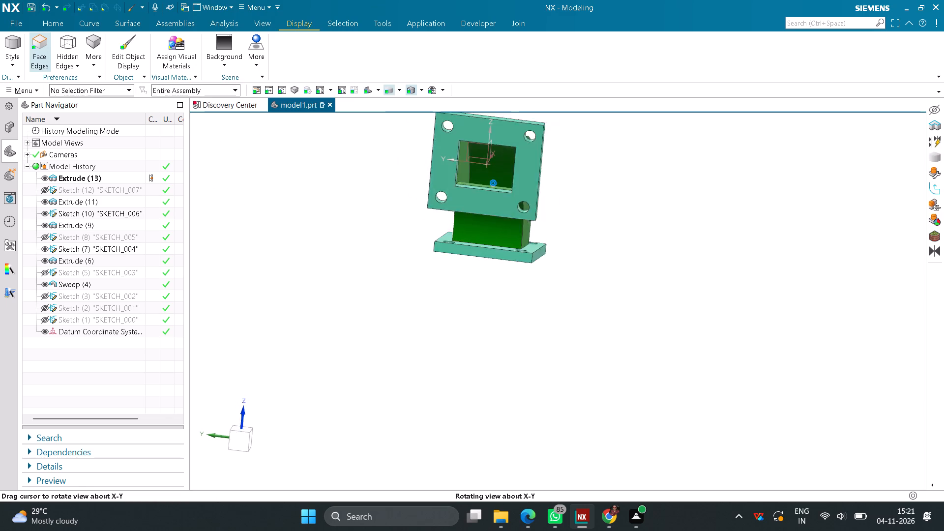
{"action": "middle_click_drag", "start_coordinate": [376, 276], "coordinate": [327, 268]}
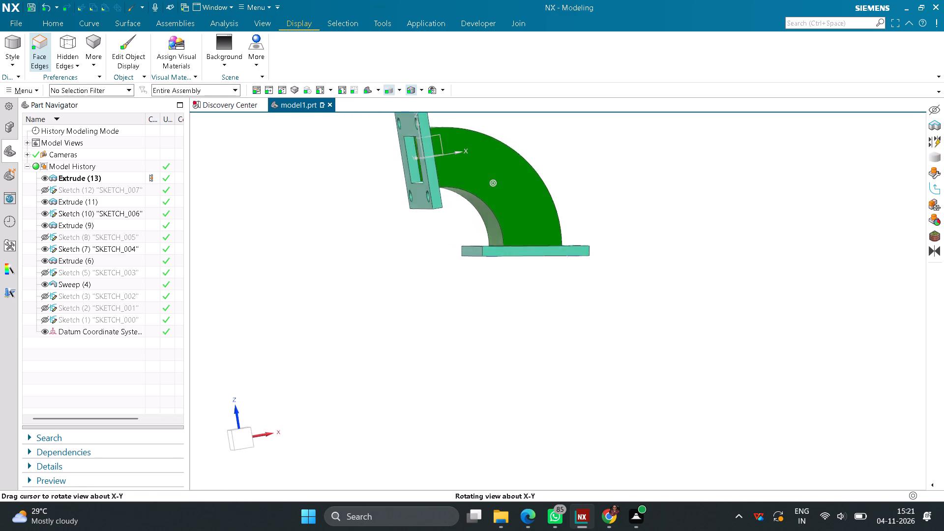
{"action": "middle_click_drag", "start_coordinate": [327, 268], "coordinate": [322, 265]}
{"action": "left_click", "coordinate": [24, 23]}
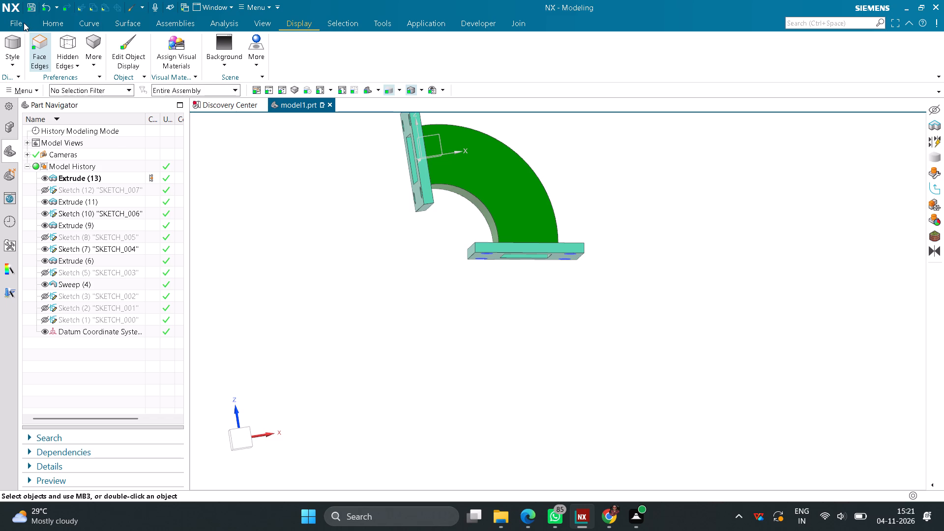
{"action": "left_click", "coordinate": [36, 95]}
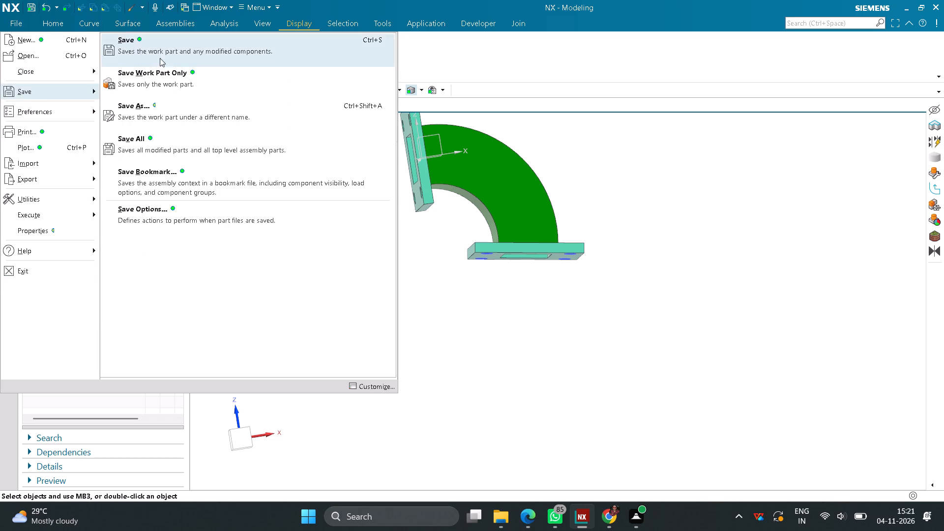
{"action": "left_click", "coordinate": [160, 52]}
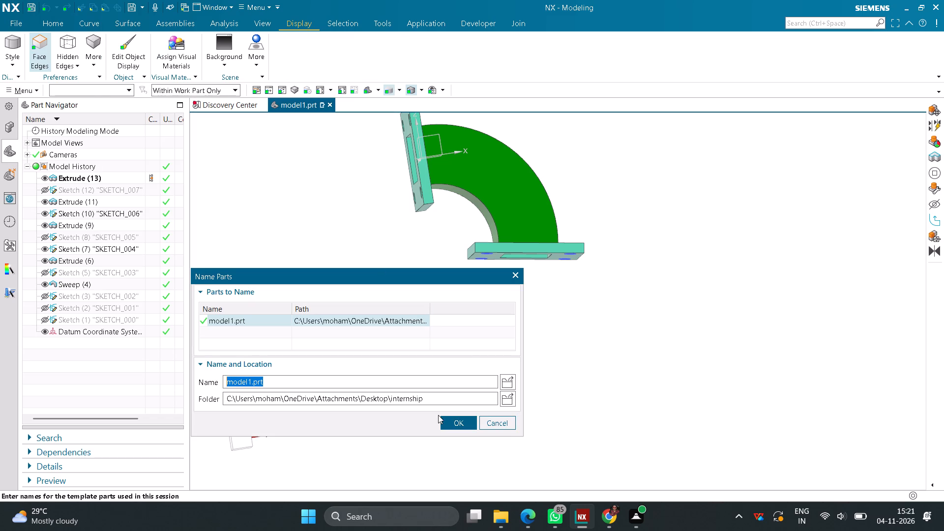
{"action": "left_click", "coordinate": [445, 415]}
{"action": "left_click", "coordinate": [450, 421]}
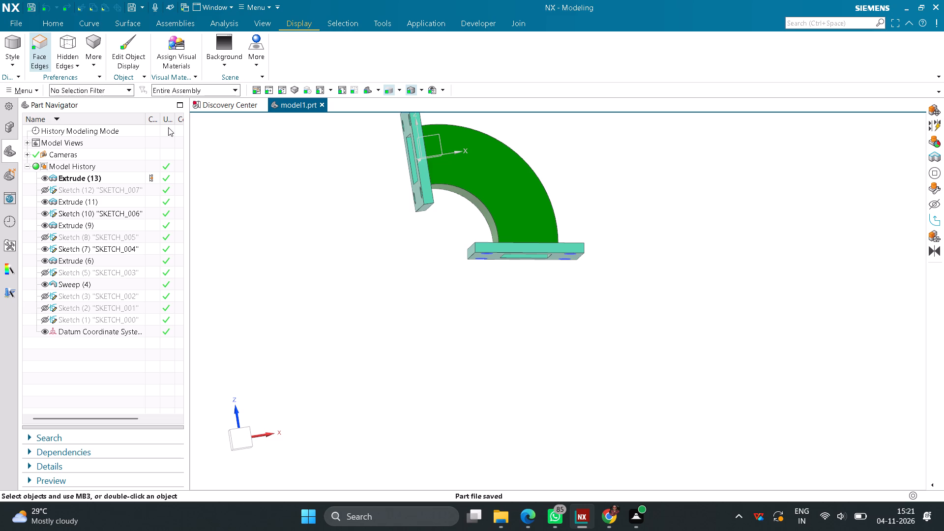
Save a copy of the part as model1 in IGES format (*.igs) in the internship folder.
{"action": "left_click", "coordinate": [14, 23]}
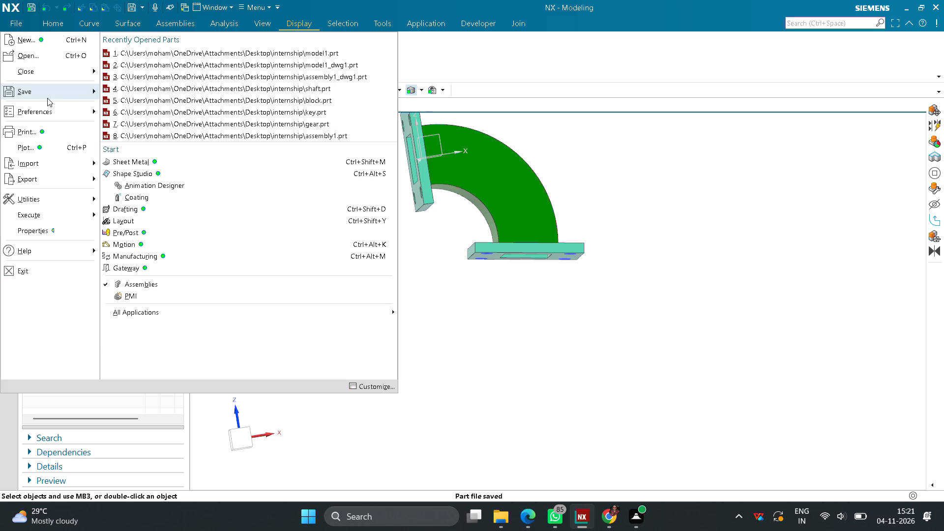
{"action": "left_click", "coordinate": [47, 98]}
{"action": "left_click", "coordinate": [160, 109]}
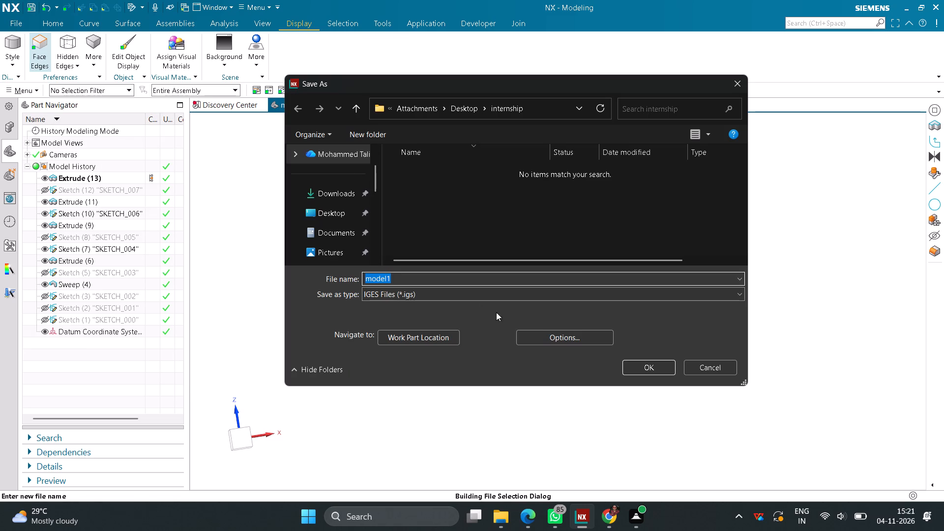
{"action": "left_click", "coordinate": [651, 369]}
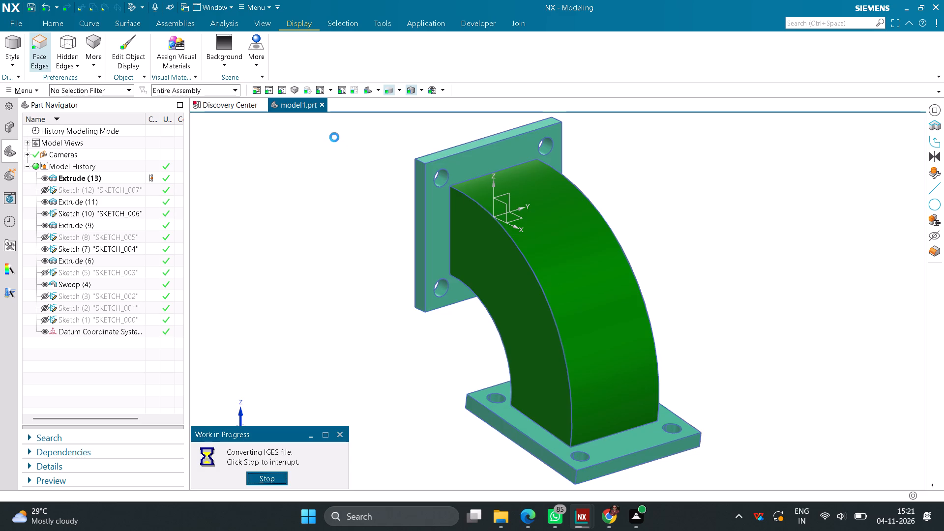
Close the model1.prt part and stop the journal recording.
{"action": "left_click", "coordinate": [324, 102]}
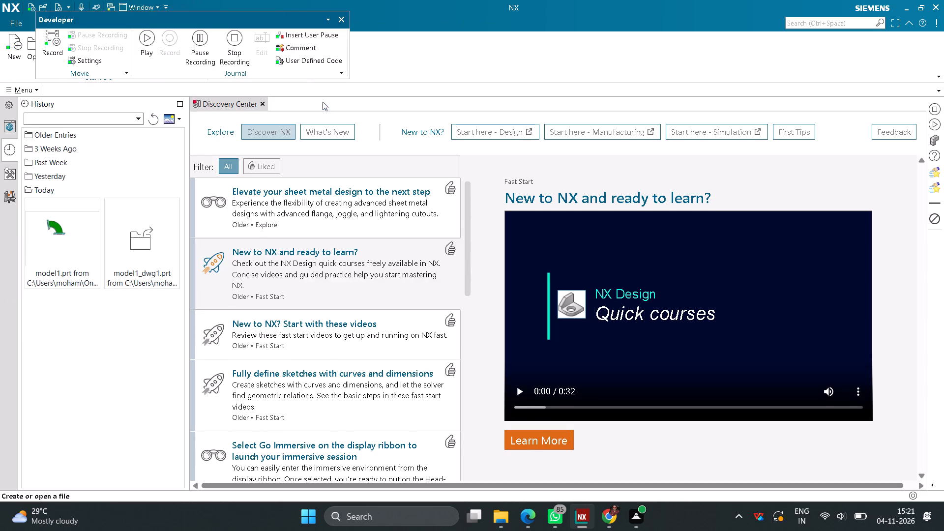
{"action": "left_click", "coordinate": [230, 46]}
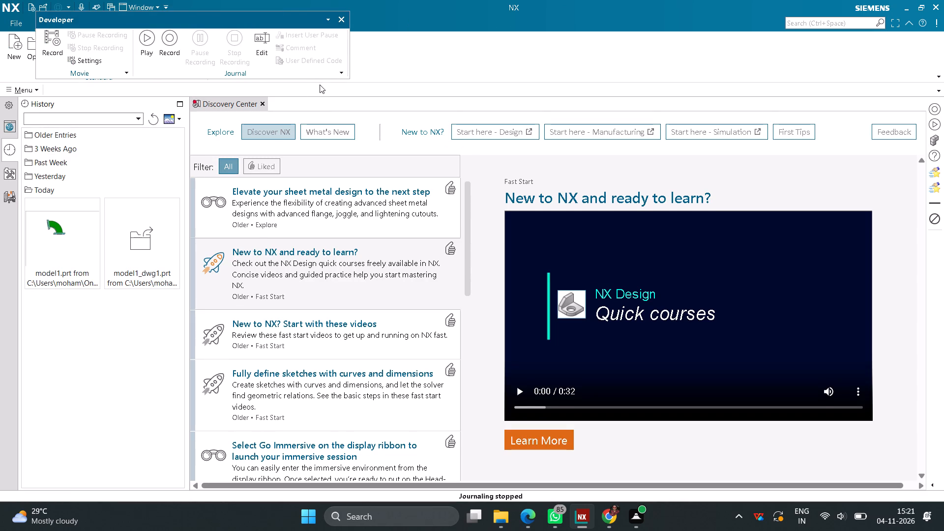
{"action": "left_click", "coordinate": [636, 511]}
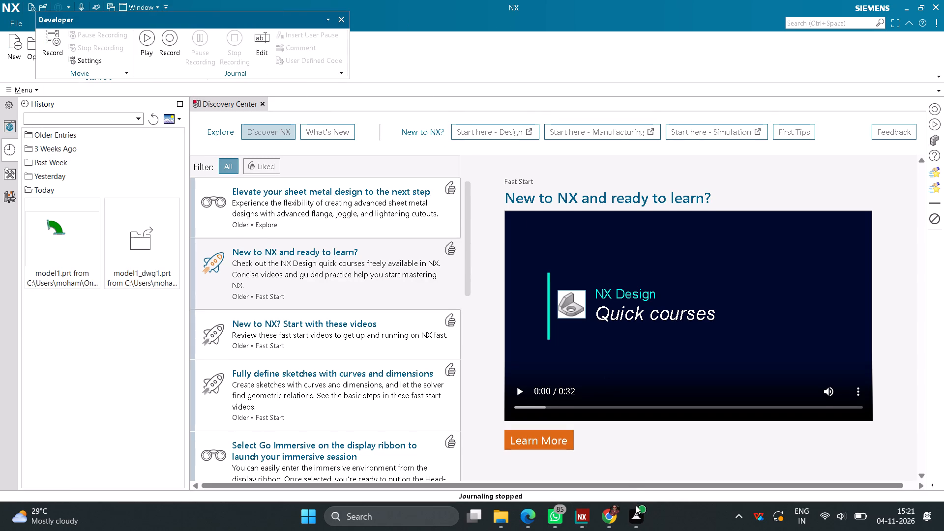